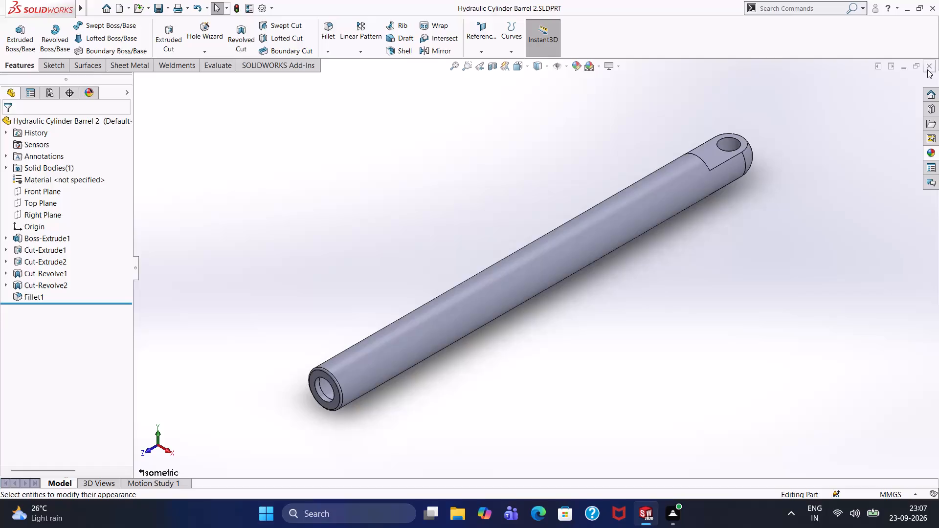
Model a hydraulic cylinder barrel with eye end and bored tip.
Close the Hydraulic Cylinder Barrel 2 part and create a new part document.
{"action": "left_click", "coordinate": [927, 69]}
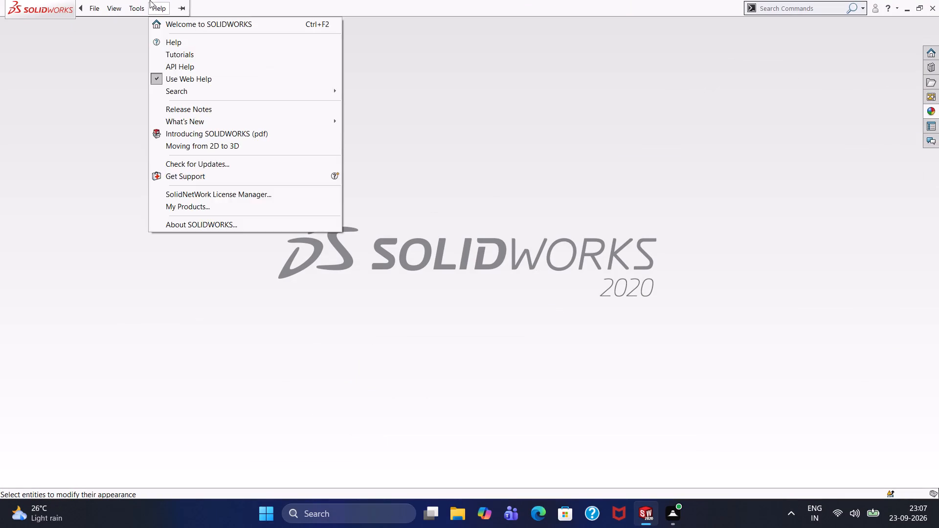
{"action": "left_click", "coordinate": [83, 73]}
{"action": "left_click", "coordinate": [116, 10]}
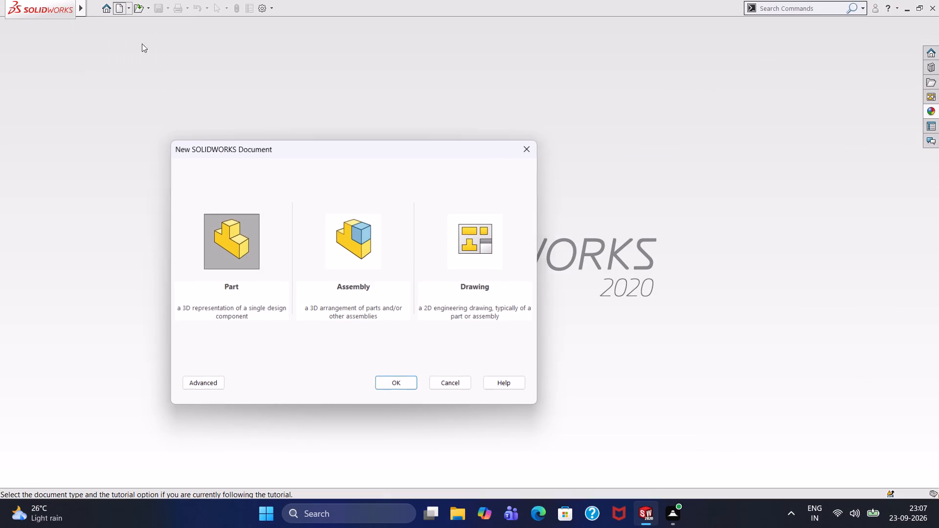
{"action": "double_click", "coordinate": [232, 248]}
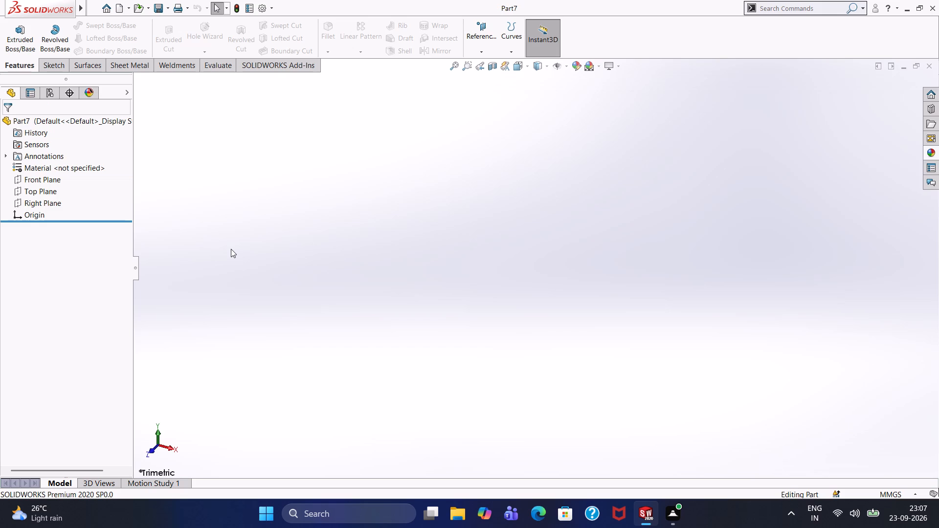
On the Front Plane, sketch a circle centred on the origin and set its diameter to 230 mm.
{"action": "left_click", "coordinate": [36, 176]}
{"action": "left_click", "coordinate": [48, 161]}
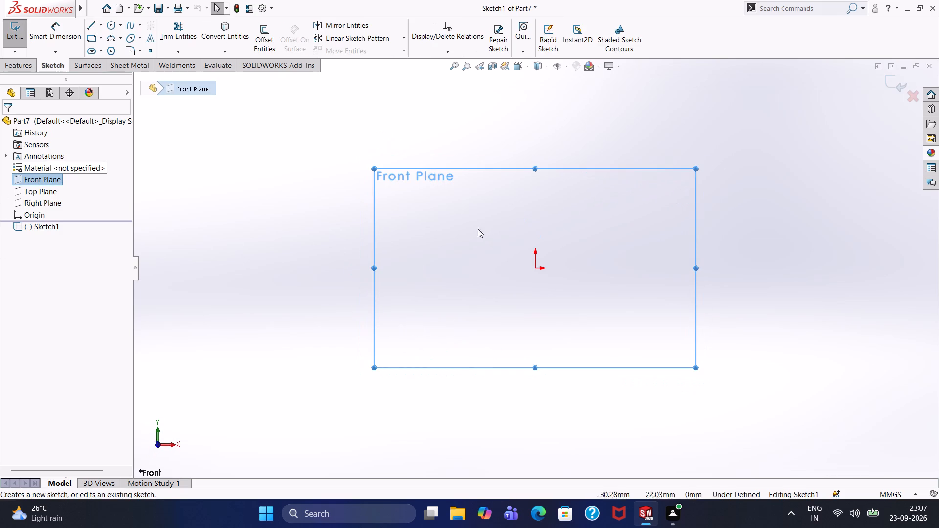
{"action": "left_click", "coordinate": [474, 229]}
{"action": "left_click", "coordinate": [110, 21]}
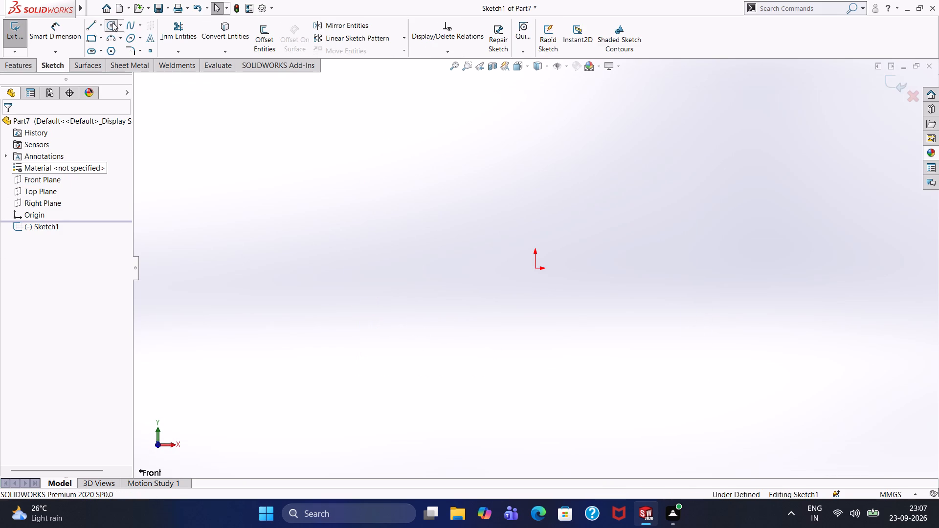
{"action": "left_click", "coordinate": [535, 268]}
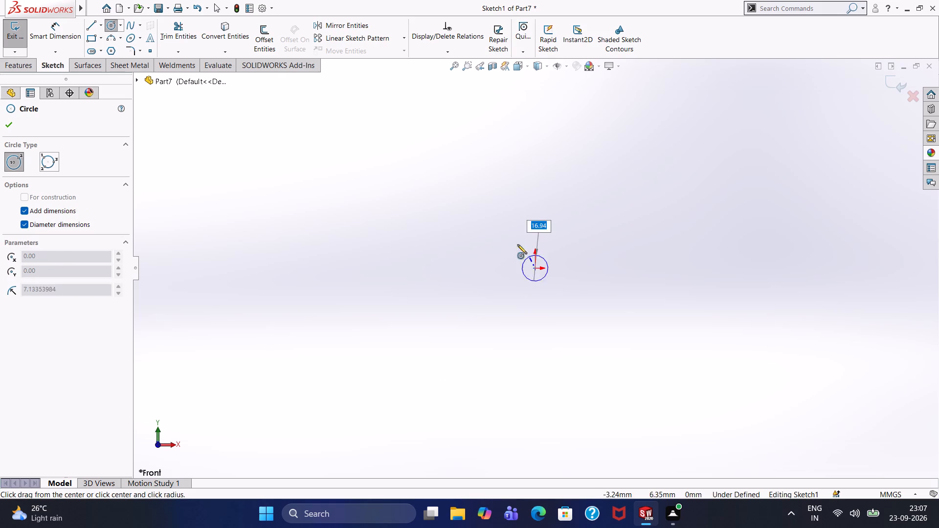
{"action": "left_click", "coordinate": [440, 219]}
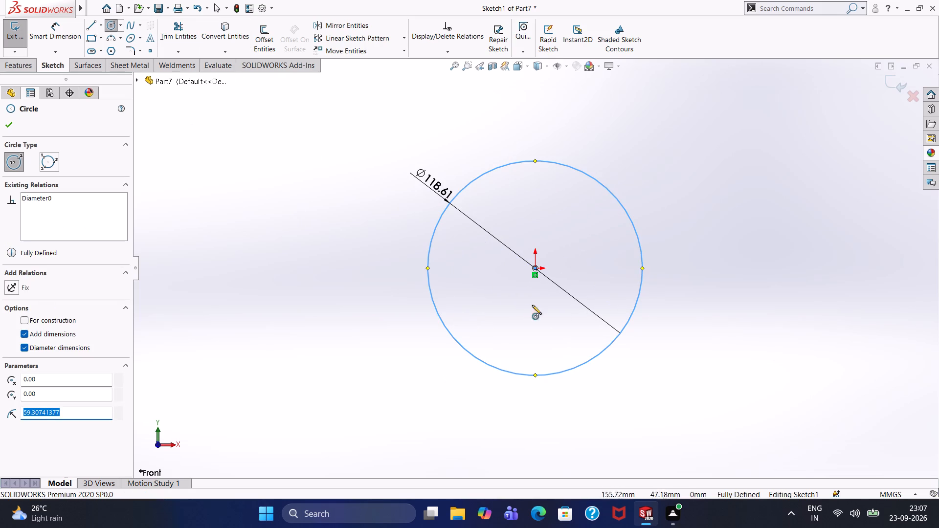
{"action": "key", "text": "Escape"}
{"action": "double_click", "coordinate": [428, 177]}
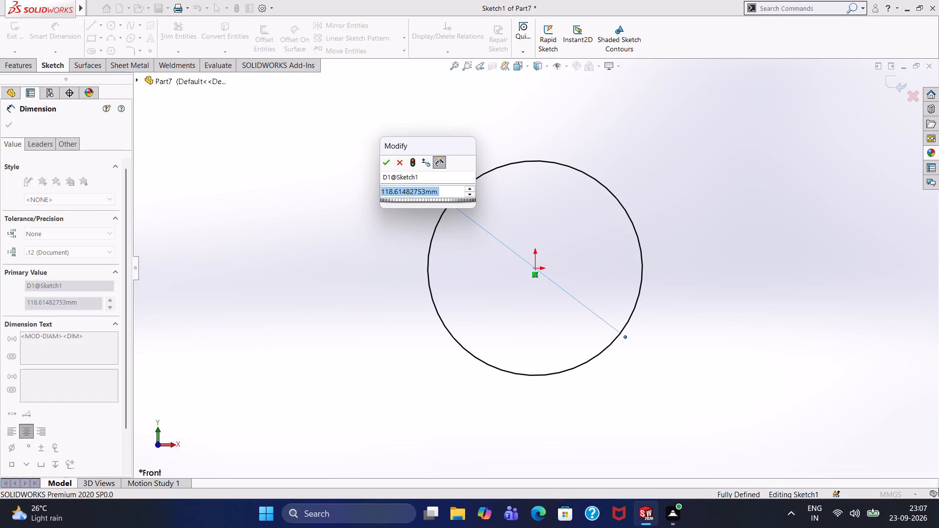
{"action": "type", "text": "230"}
{"action": "key", "text": "Return"}
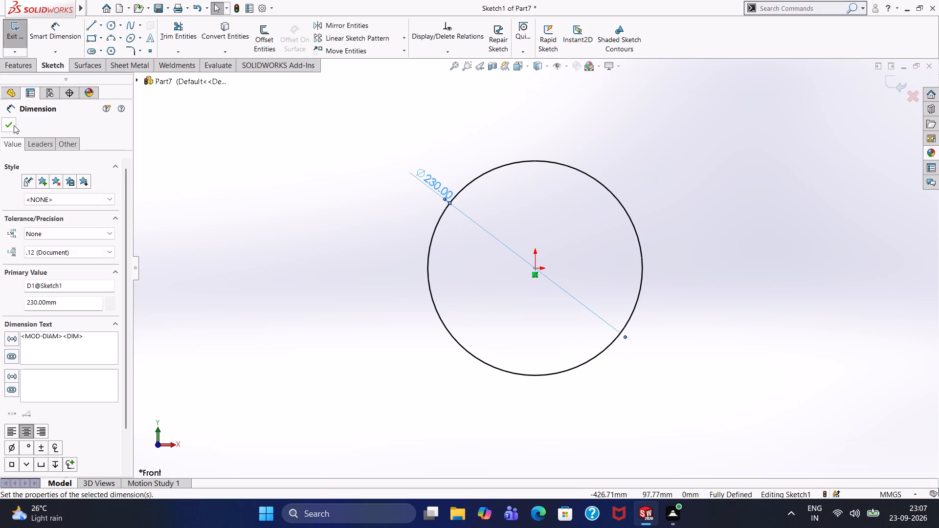
{"action": "left_click", "coordinate": [14, 125]}
Extrude the circle as a boss with the Mid Plane end condition and a depth of 2200 mm.
{"action": "left_click", "coordinate": [26, 68]}
{"action": "left_click", "coordinate": [22, 54]}
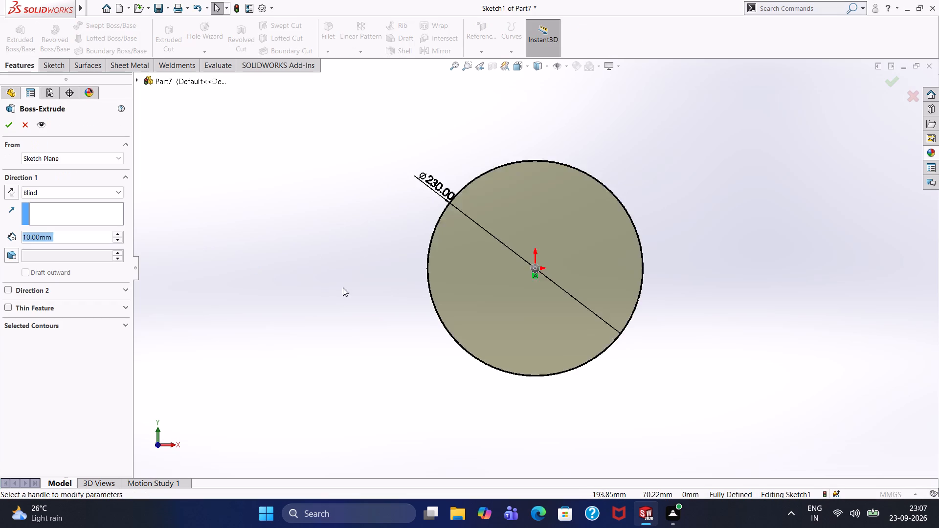
{"action": "left_click", "coordinate": [52, 190]}
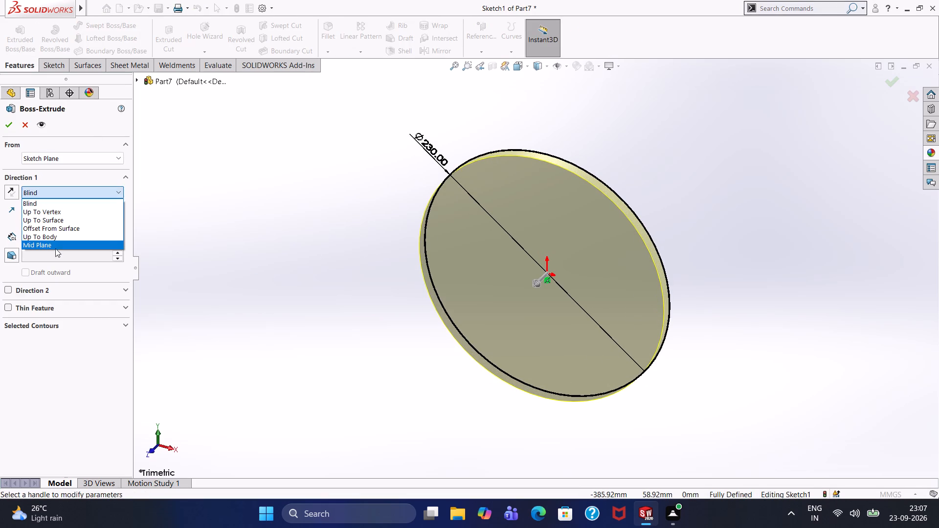
{"action": "left_click", "coordinate": [56, 248]}
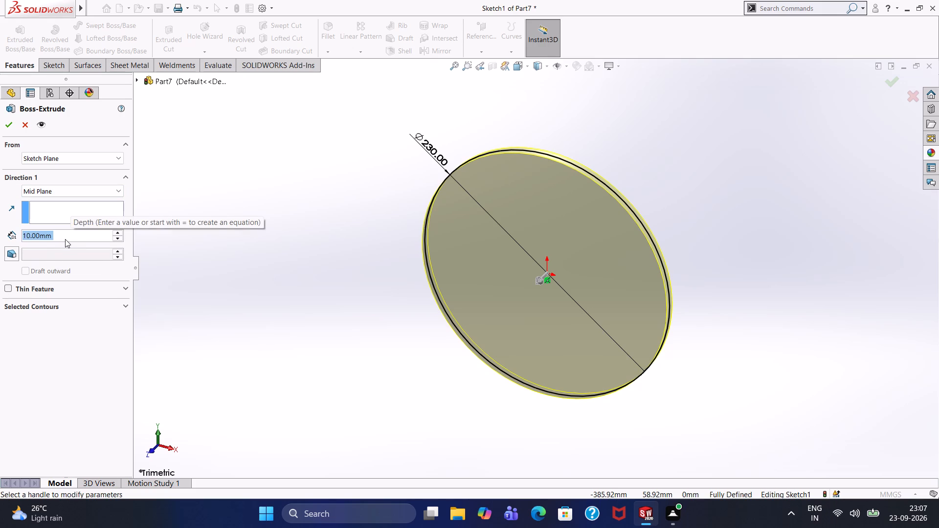
{"action": "type", "text": "22"}
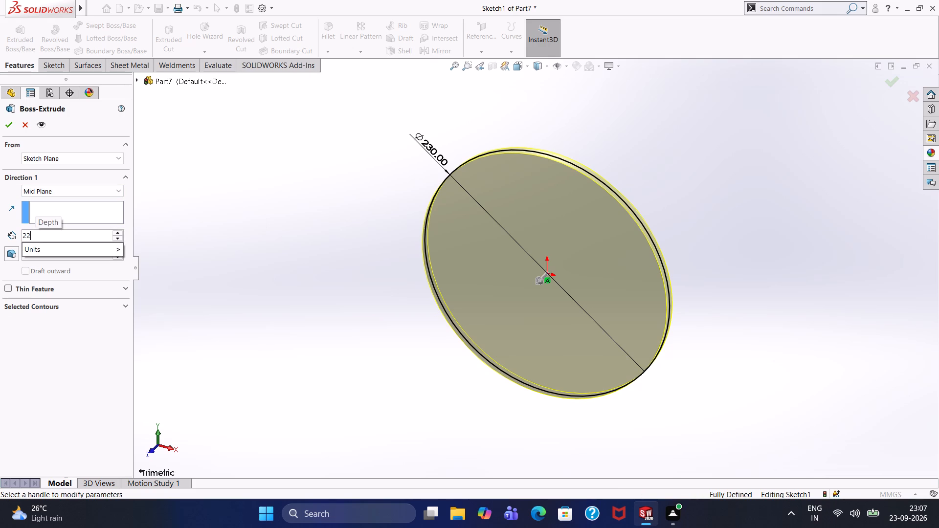
{"action": "type", "text": "00"}
{"action": "key", "text": "Return"}
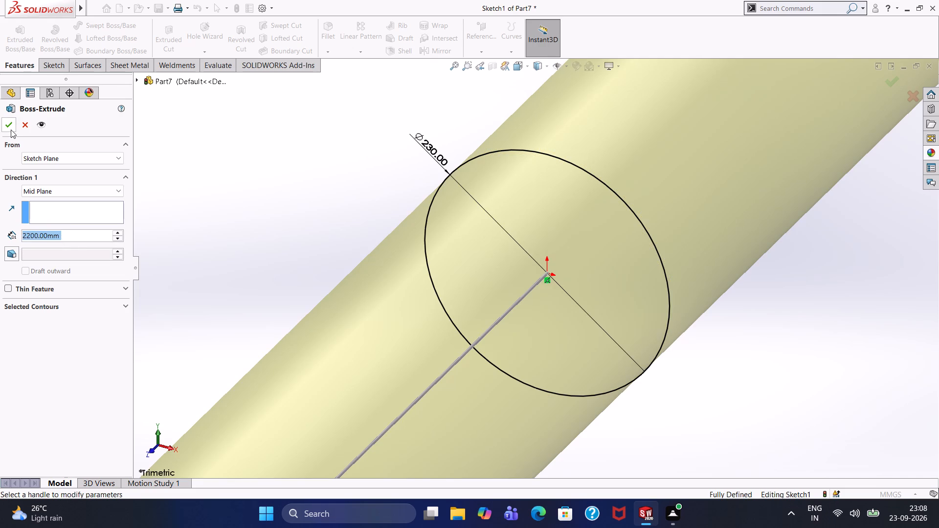
{"action": "left_click", "coordinate": [11, 130]}
On the Top Plane, sketch a circle on the cylinder's centreline near its upper end and set the diameter to 100.50 mm.
{"action": "scroll", "coordinate": [335, 221], "scroll_direction": "down", "scroll_amount": 1}
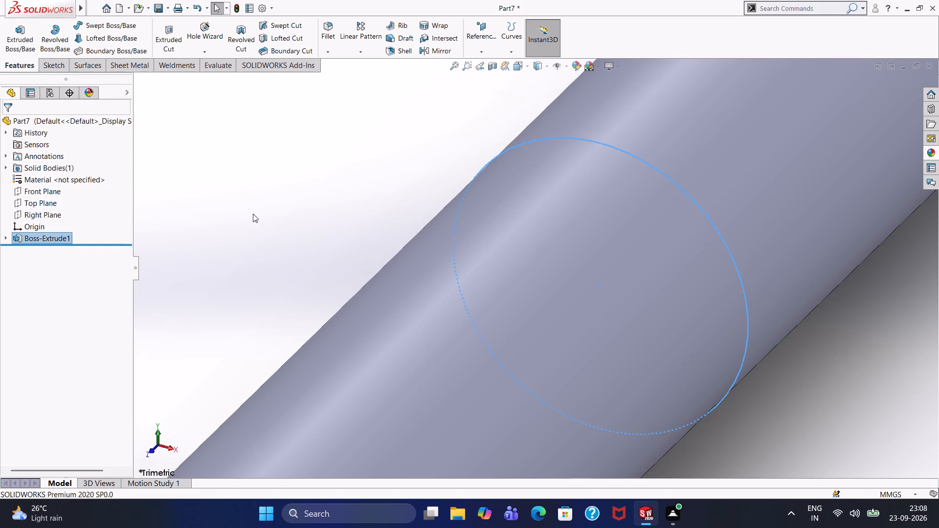
{"action": "left_click", "coordinate": [24, 206]}
{"action": "left_click", "coordinate": [81, 189]}
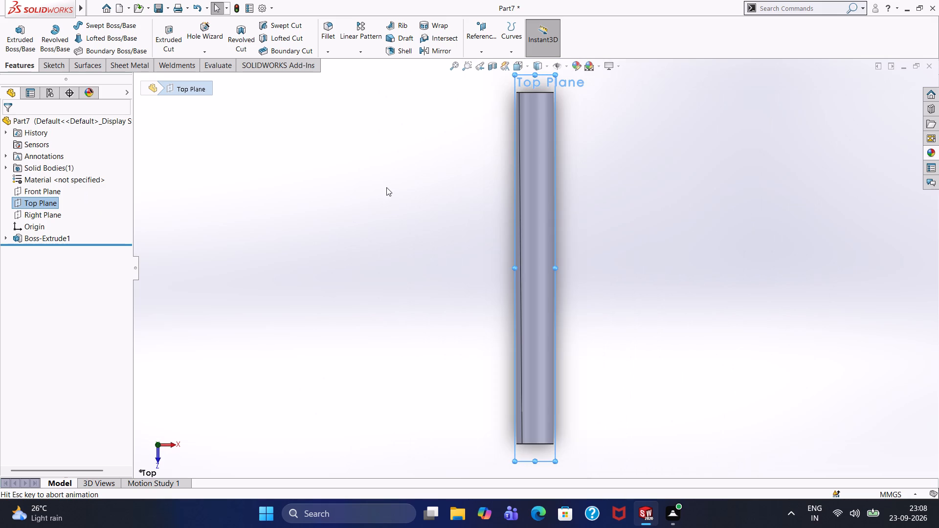
{"action": "left_click", "coordinate": [60, 70]}
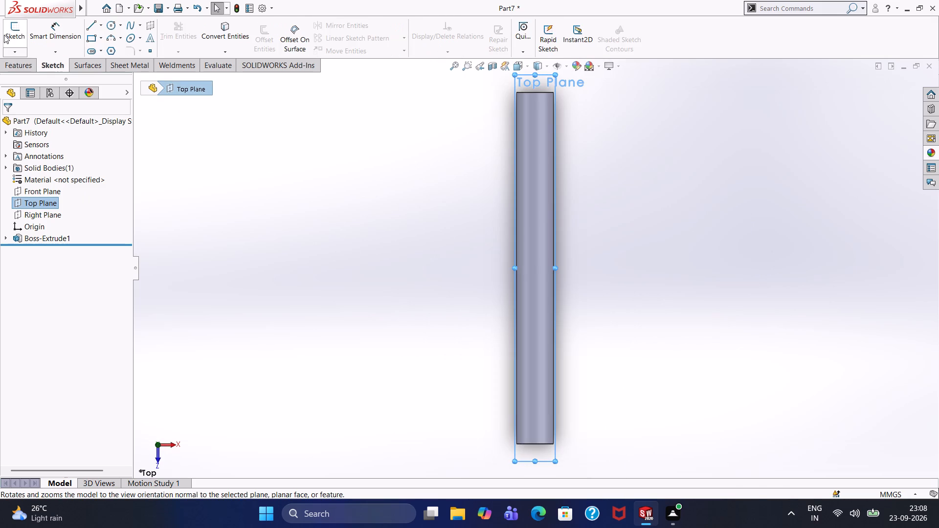
{"action": "left_click", "coordinate": [4, 35]}
{"action": "left_click", "coordinate": [113, 22]}
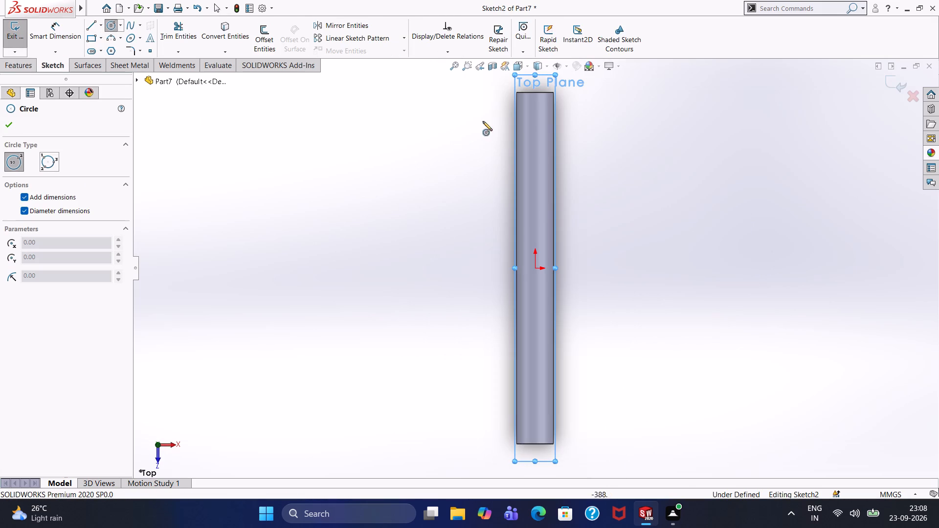
{"action": "left_click", "coordinate": [533, 107]}
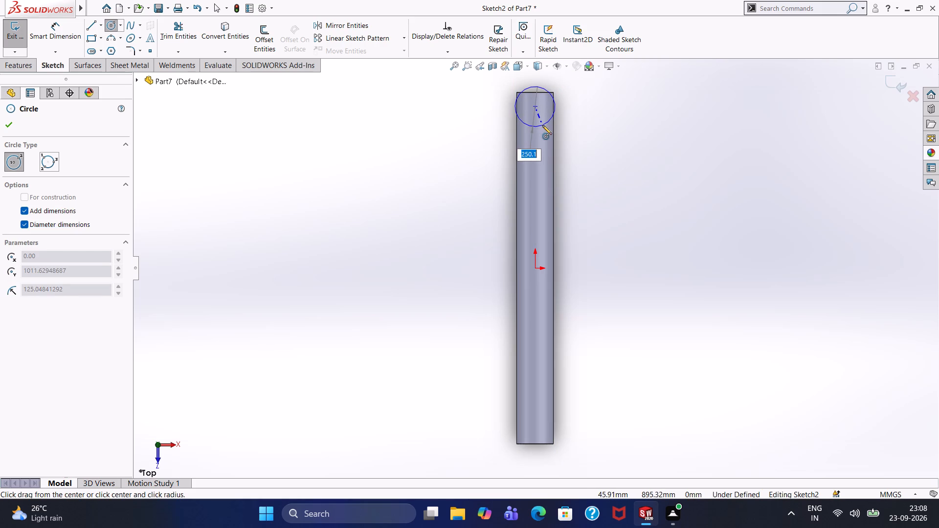
{"action": "left_click", "coordinate": [541, 116]}
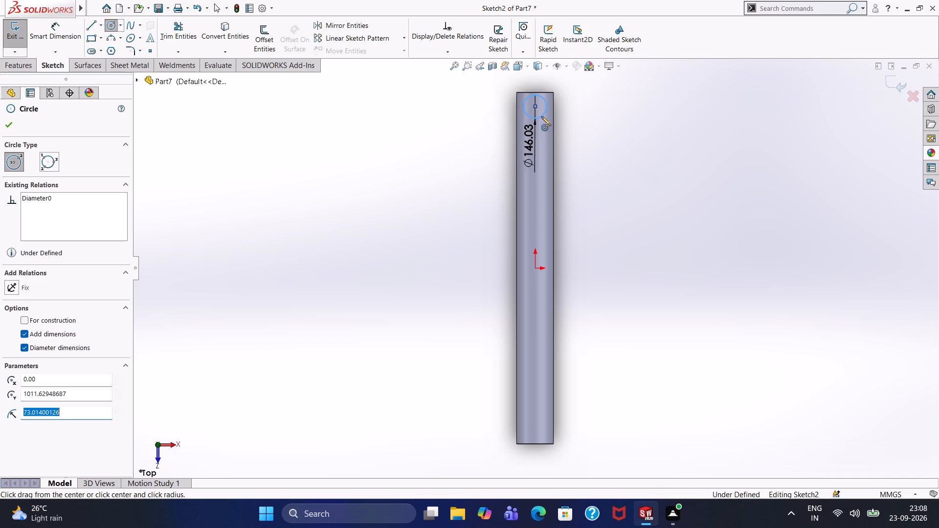
{"action": "left_click", "coordinate": [10, 122]}
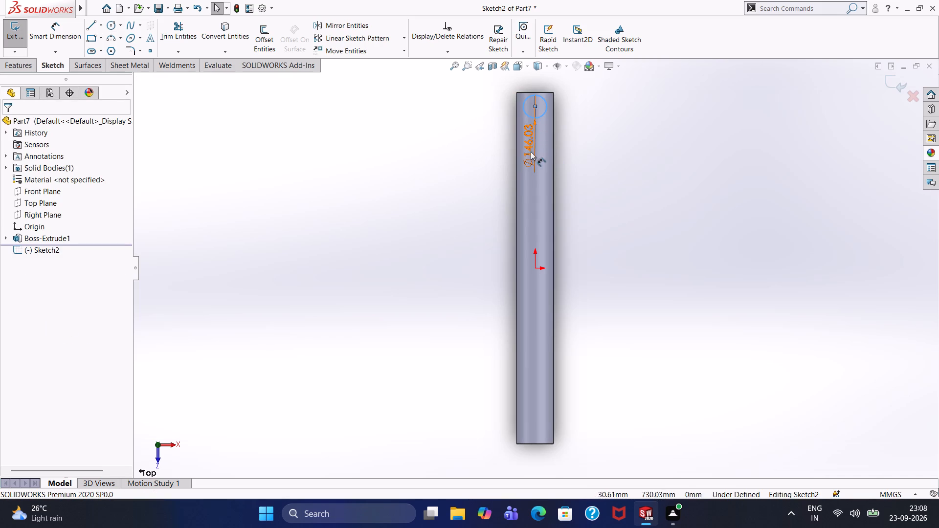
{"action": "left_click_drag", "start_coordinate": [531, 152], "coordinate": [583, 120]}
{"action": "double_click", "coordinate": [603, 117]}
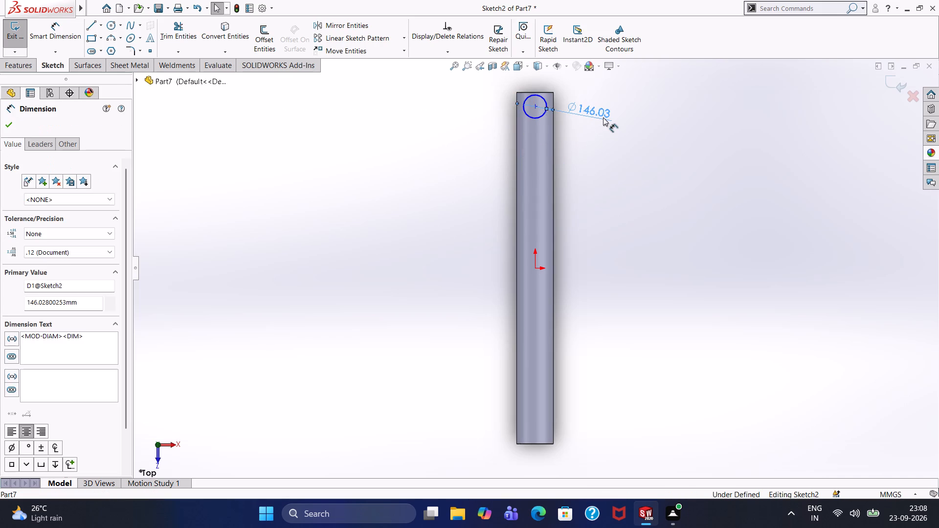
{"action": "type", "text": "100.50"}
{"action": "key", "text": "Return"}
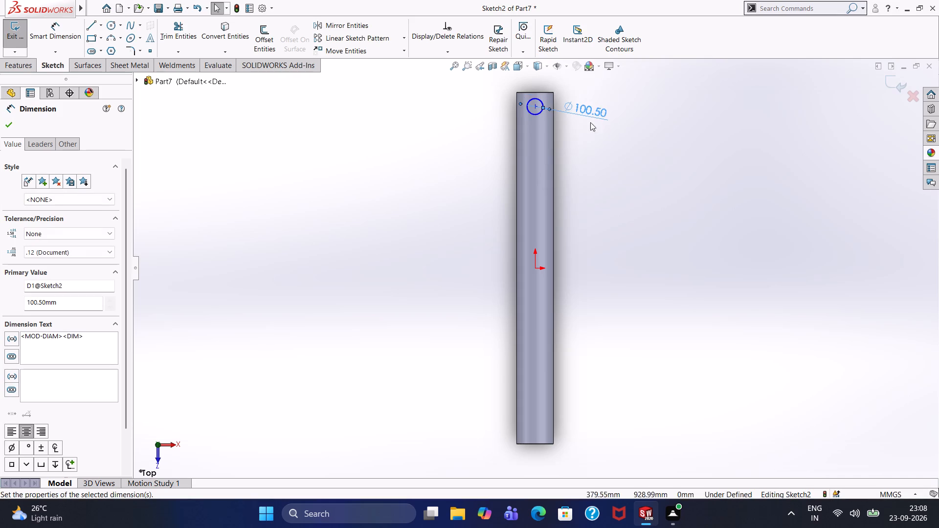
{"action": "left_click", "coordinate": [5, 125]}
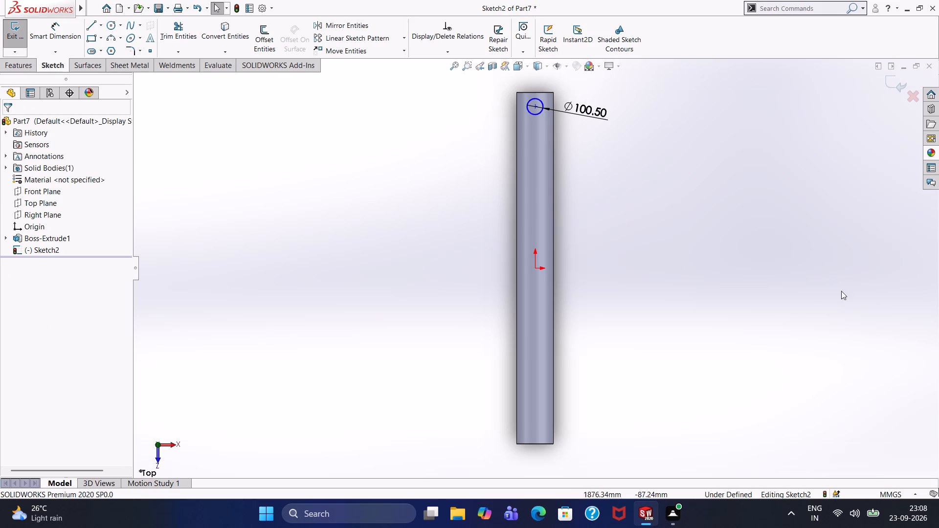
Add a Vertical relation between the small circle's centre and the origin.
{"action": "left_click", "coordinate": [536, 105]}
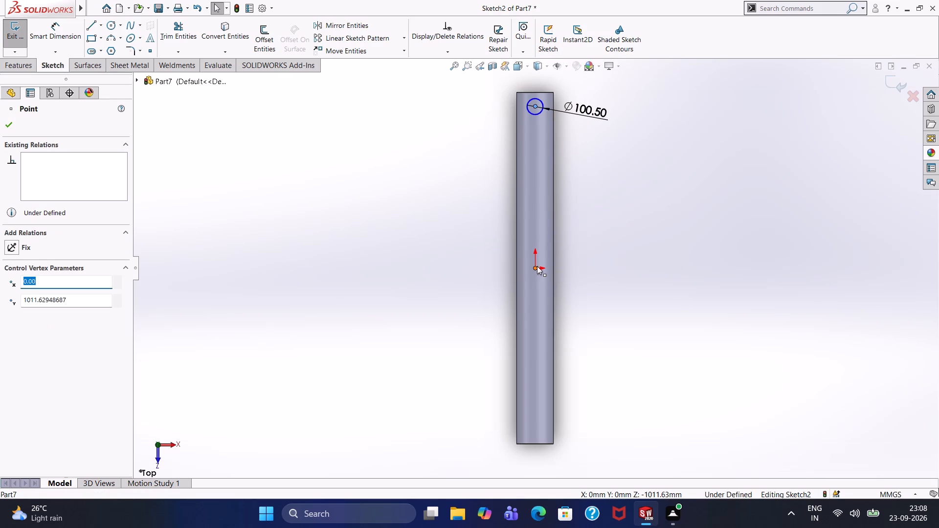
{"action": "left_click", "coordinate": [536, 266], "text": "ctrl"}
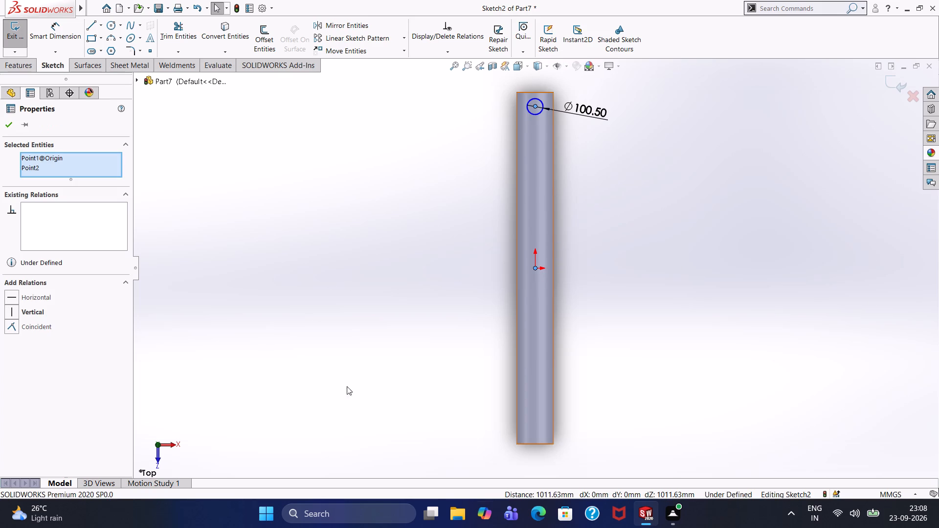
{"action": "left_click", "coordinate": [17, 312], "text": "ctrl"}
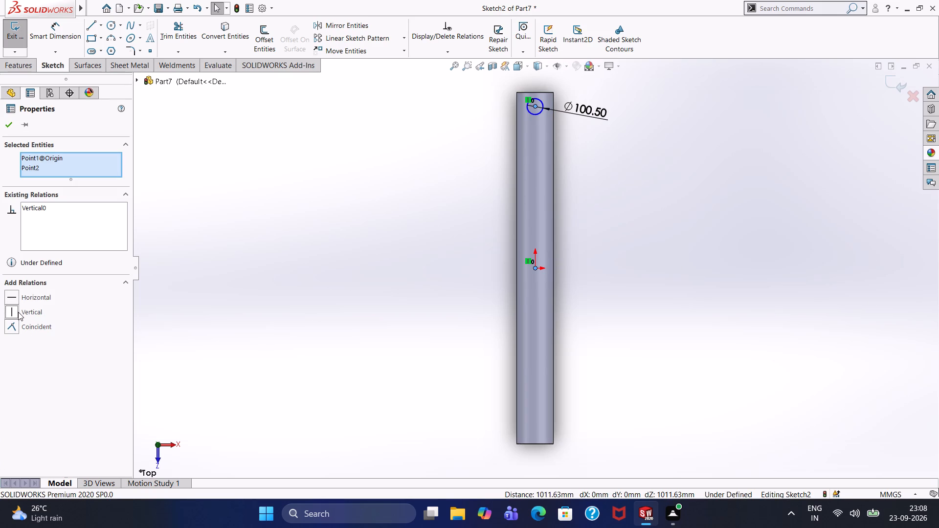
{"action": "left_click", "coordinate": [6, 131], "text": "ctrl"}
{"action": "left_click", "coordinate": [9, 122]}
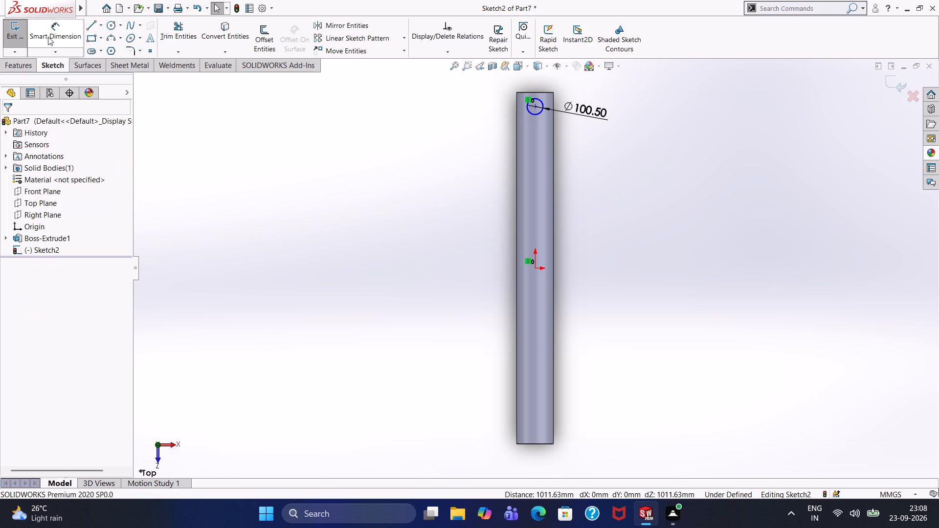
Dimension the distance from the small circle's centre to the origin as 955 mm.
{"action": "left_click", "coordinate": [48, 37]}
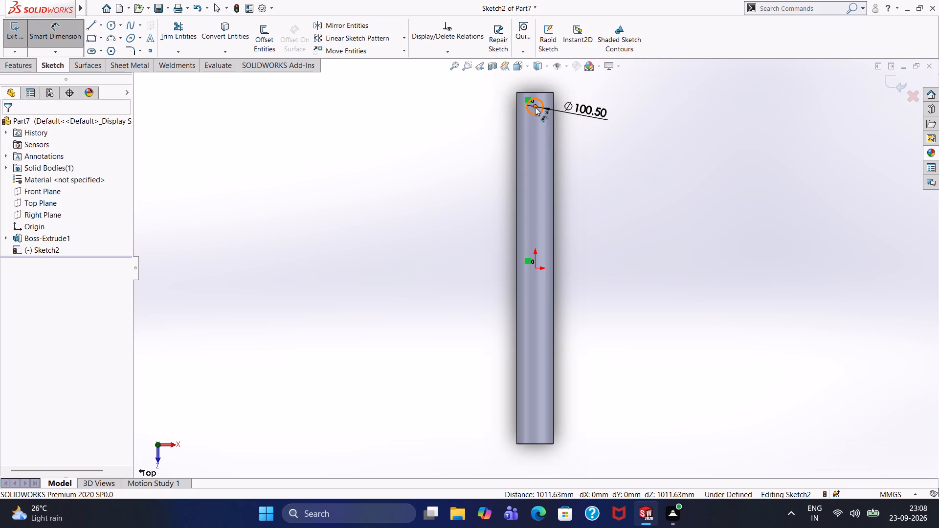
{"action": "left_click", "coordinate": [535, 106]}
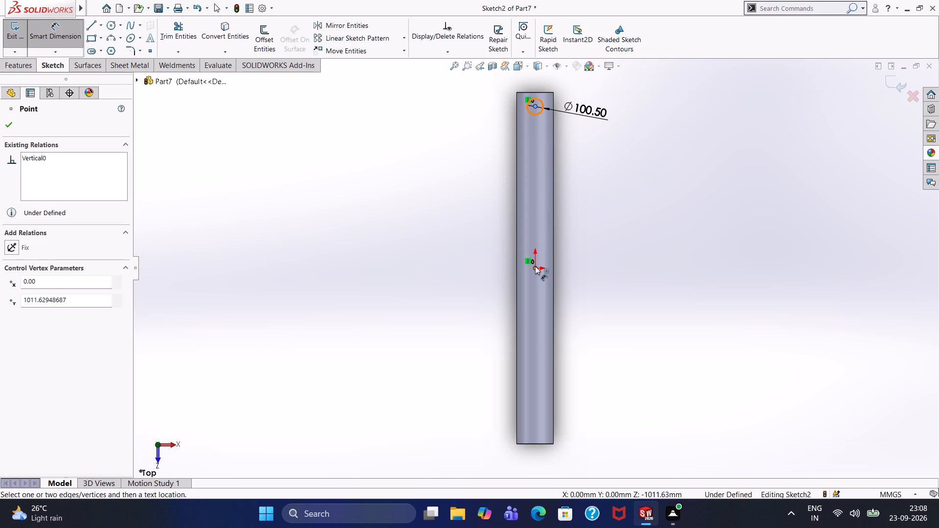
{"action": "left_click", "coordinate": [535, 266]}
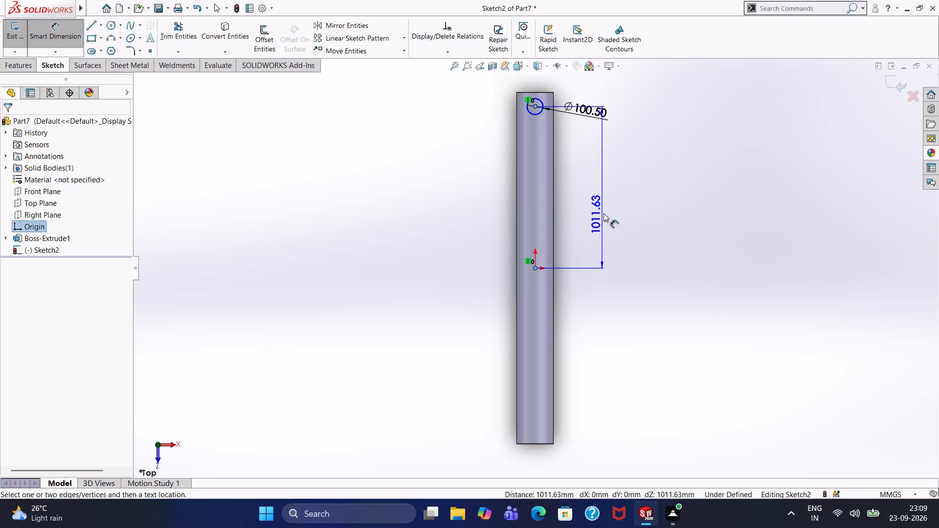
{"action": "left_click", "coordinate": [604, 212]}
{"action": "type", "text": "955"}
{"action": "key", "text": "Return"}
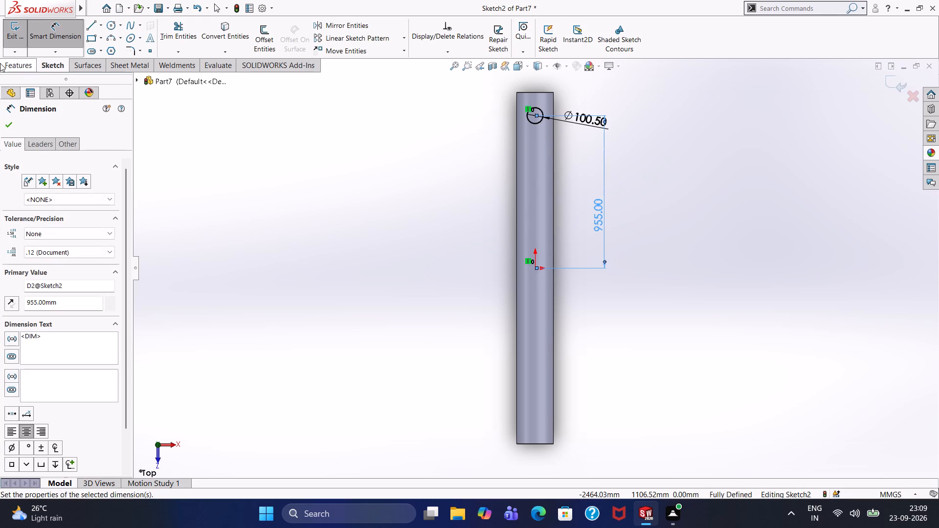
{"action": "left_click", "coordinate": [15, 126]}
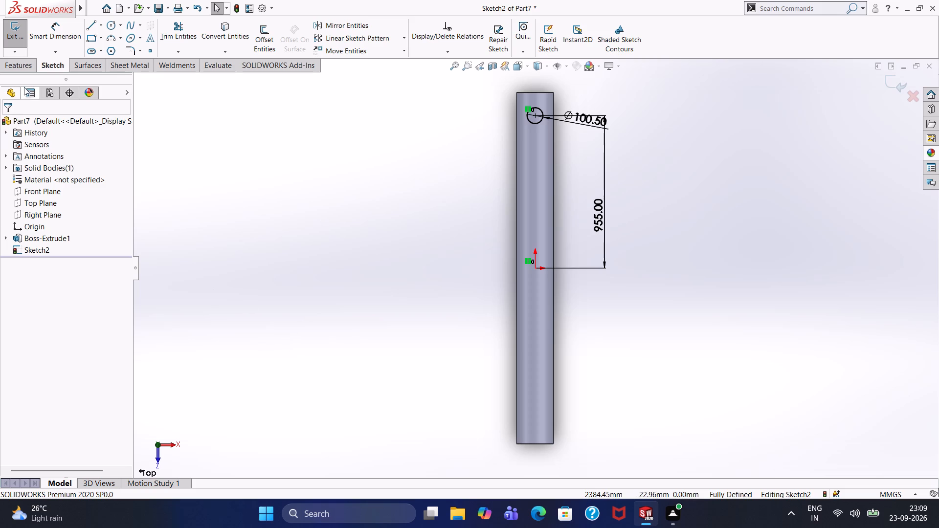
Cut the 100.50 mm circle through the cylinder with an Extruded Cut, using the Mid Plane end condition and 2200 mm depth.
{"action": "left_click", "coordinate": [19, 62]}
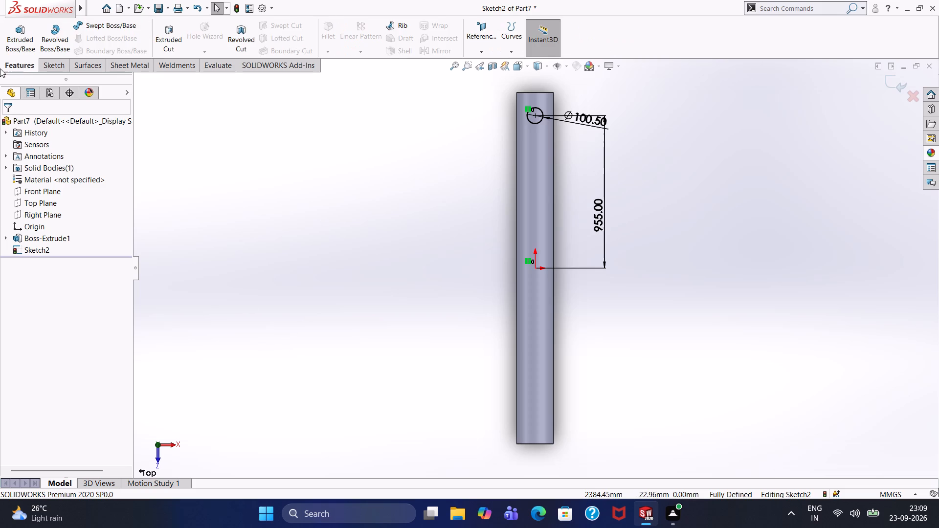
{"action": "left_click", "coordinate": [160, 33]}
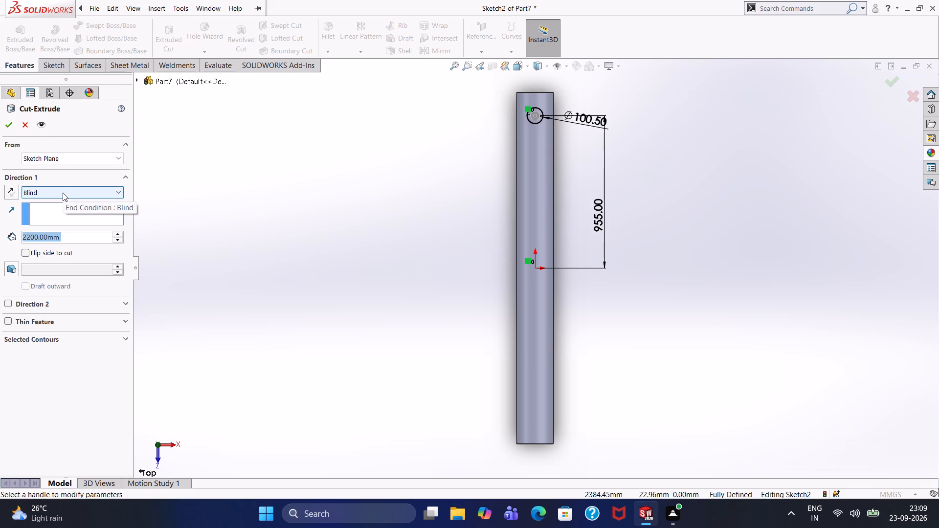
{"action": "left_click", "coordinate": [63, 193]}
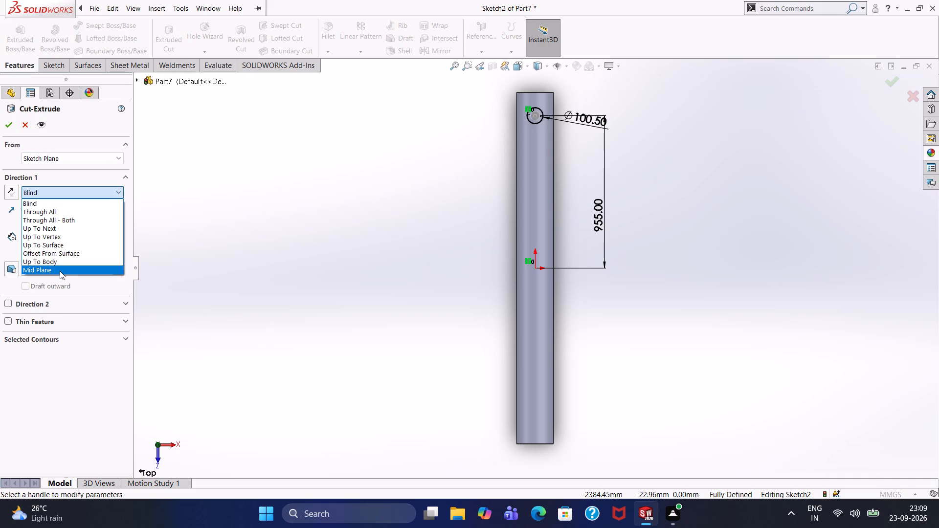
{"action": "left_click", "coordinate": [60, 271]}
{"action": "left_click", "coordinate": [5, 128]}
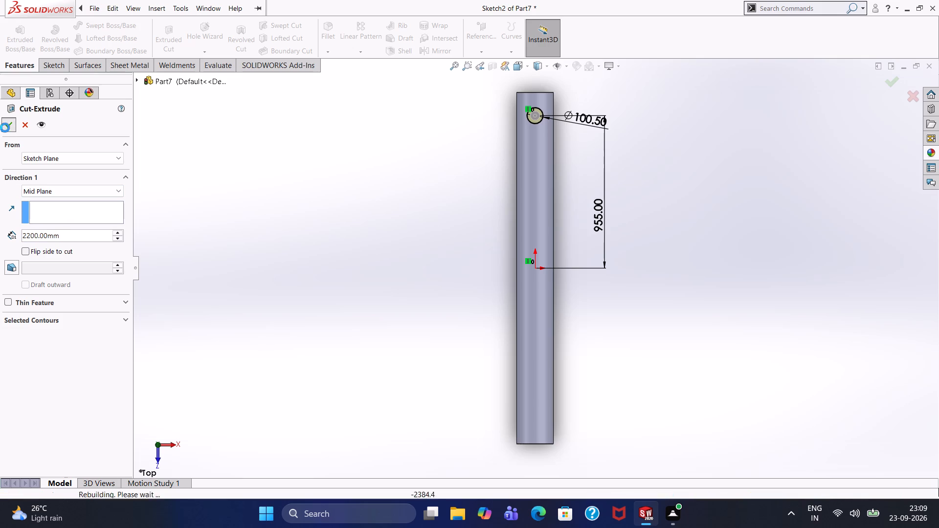
{"action": "left_click", "coordinate": [293, 187]}
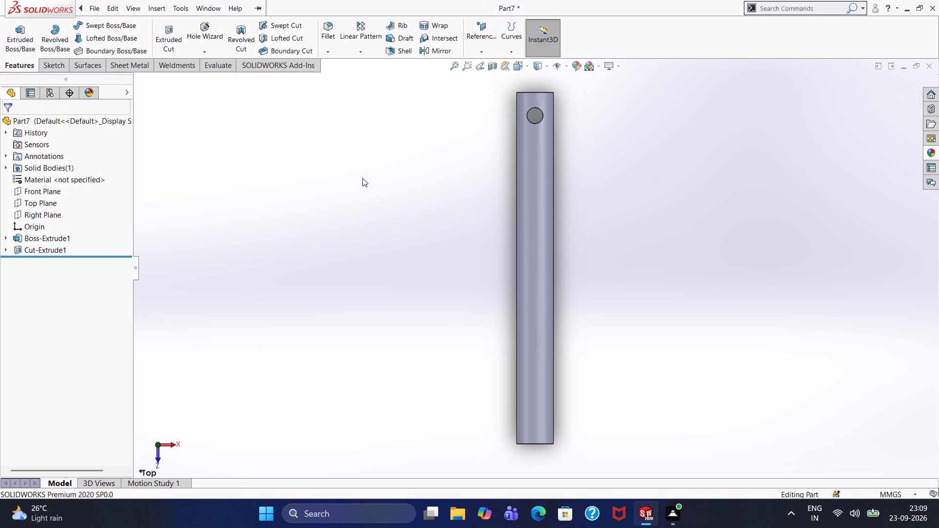
{"action": "middle_click_drag", "start_coordinate": [364, 178], "coordinate": [453, 204]}
{"action": "middle_click", "coordinate": [453, 204]}
{"action": "middle_click_drag", "start_coordinate": [443, 200], "coordinate": [387, 184]}
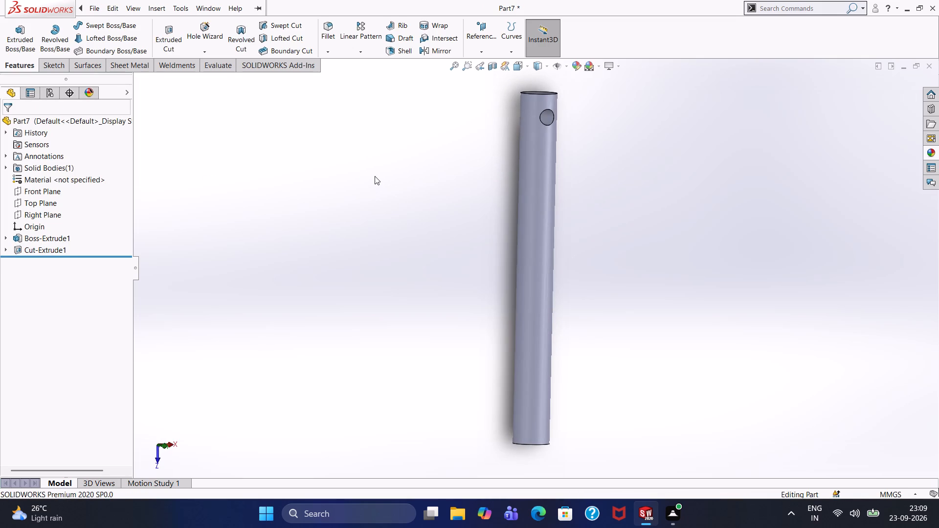
On the Top Plane, sketch a corner rectangle across the cylinder's full width around the hole, about 321 mm long from the end edge.
{"action": "key", "text": "ctrl+8"}
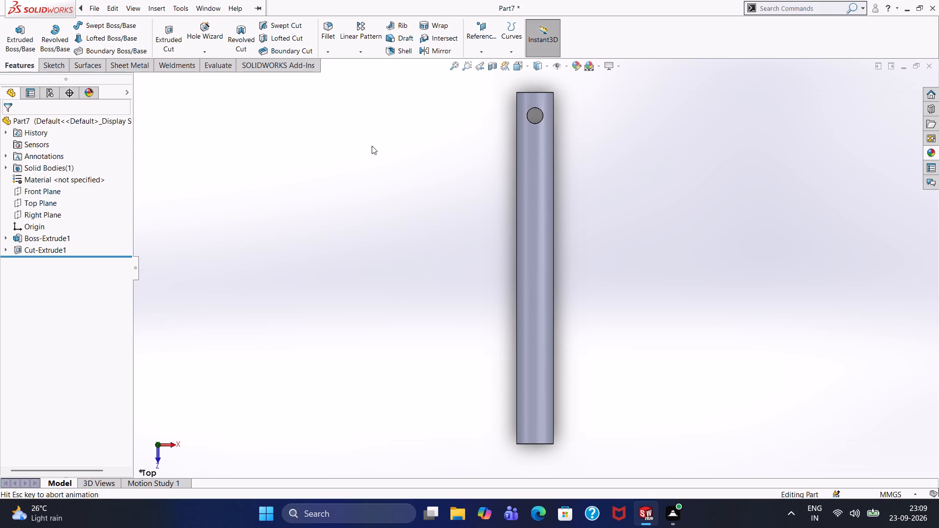
{"action": "left_click", "coordinate": [36, 207]}
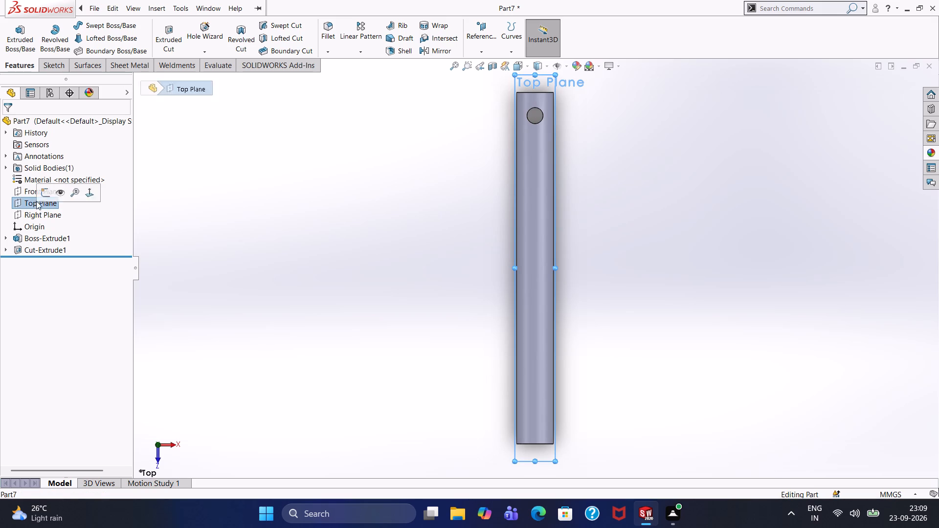
{"action": "left_click", "coordinate": [49, 191]}
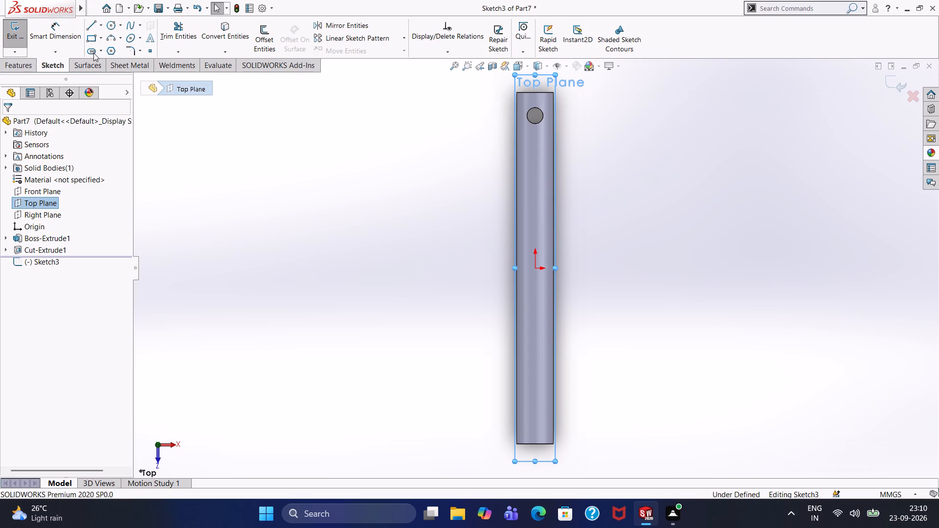
{"action": "left_click", "coordinate": [95, 40]}
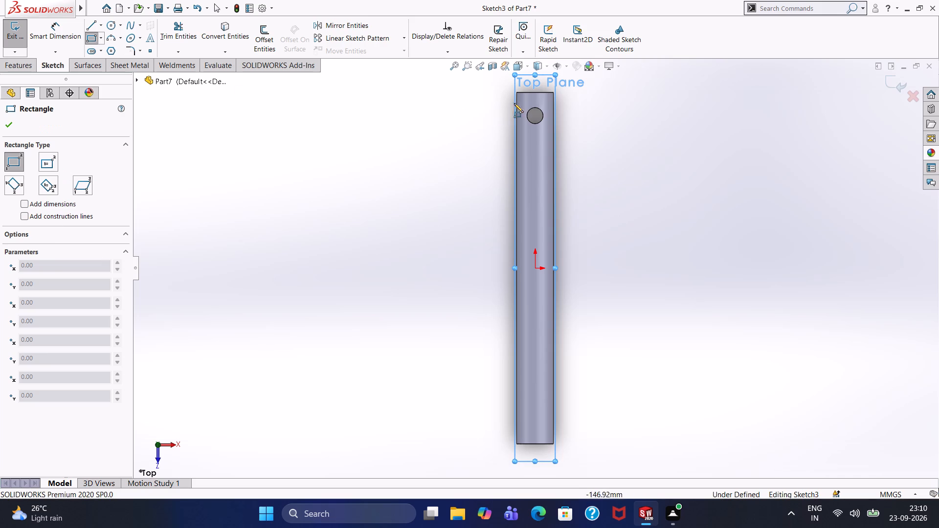
{"action": "left_click", "coordinate": [517, 92]}
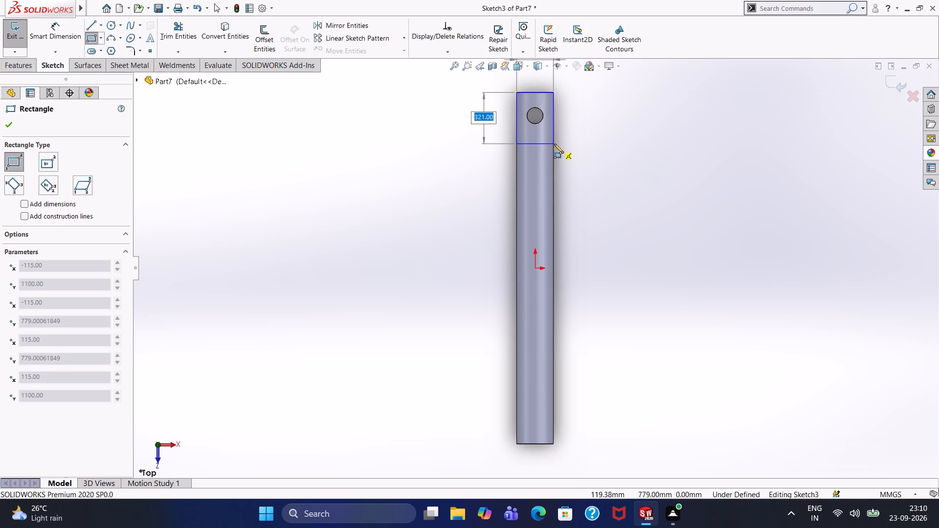
{"action": "left_click", "coordinate": [554, 144]}
{"action": "right_click", "coordinate": [576, 127]}
{"action": "left_click", "coordinate": [581, 135]}
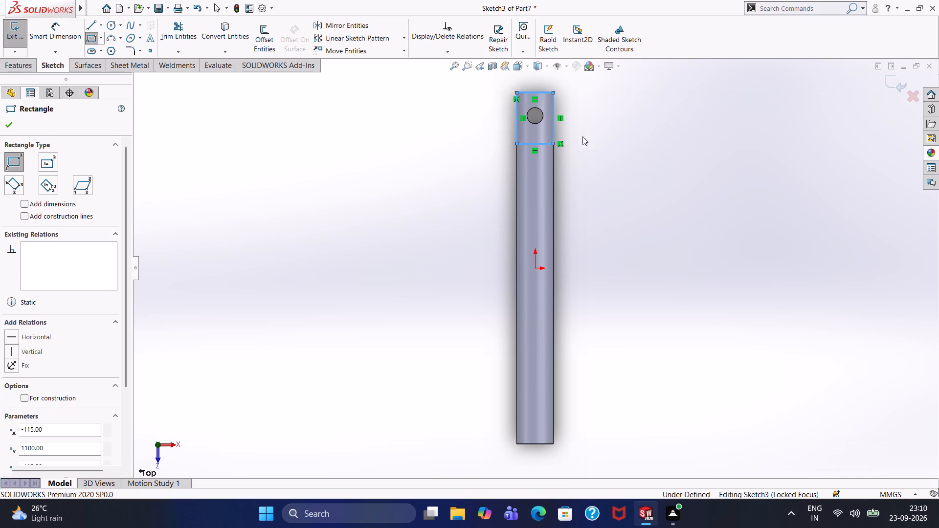
Dimension the rectangle's long side as 365 mm.
{"action": "left_click", "coordinate": [57, 34]}
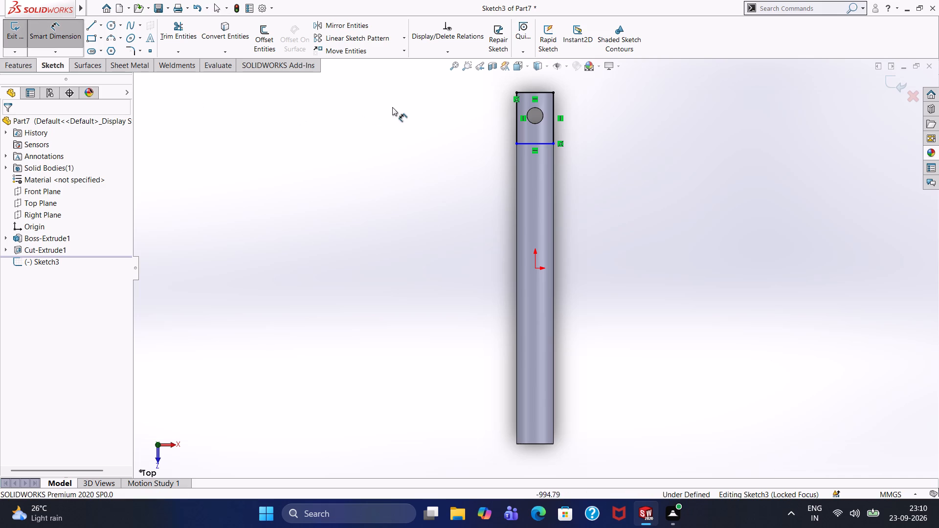
{"action": "left_click", "coordinate": [552, 131]}
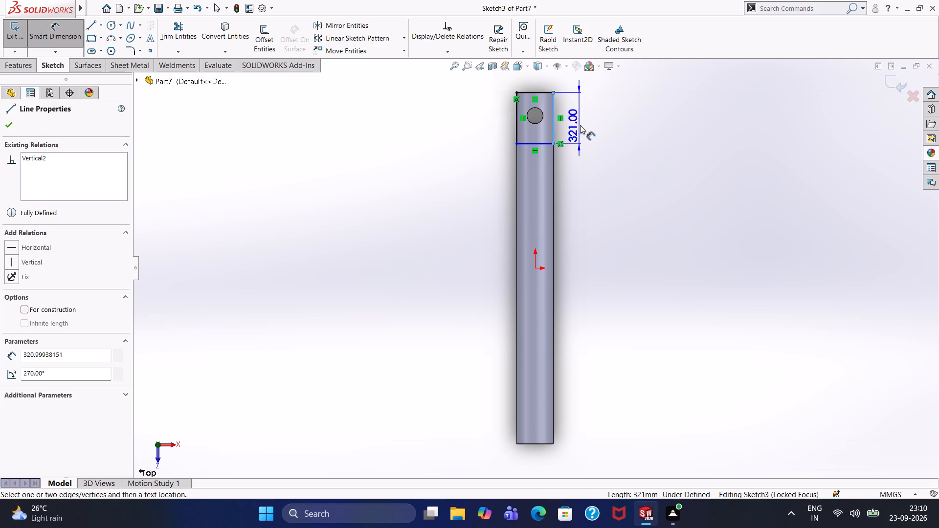
{"action": "left_click", "coordinate": [581, 121]}
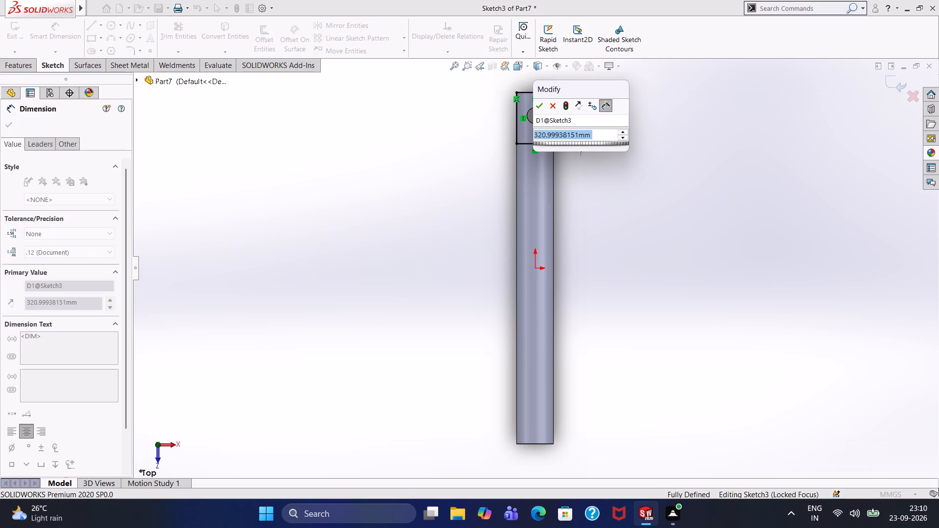
{"action": "type", "text": "365"}
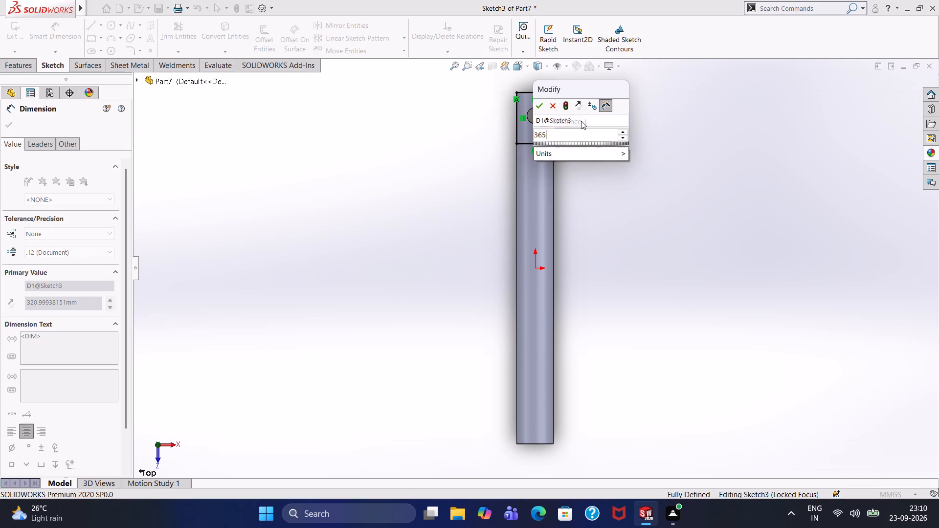
{"action": "key", "text": "Return"}
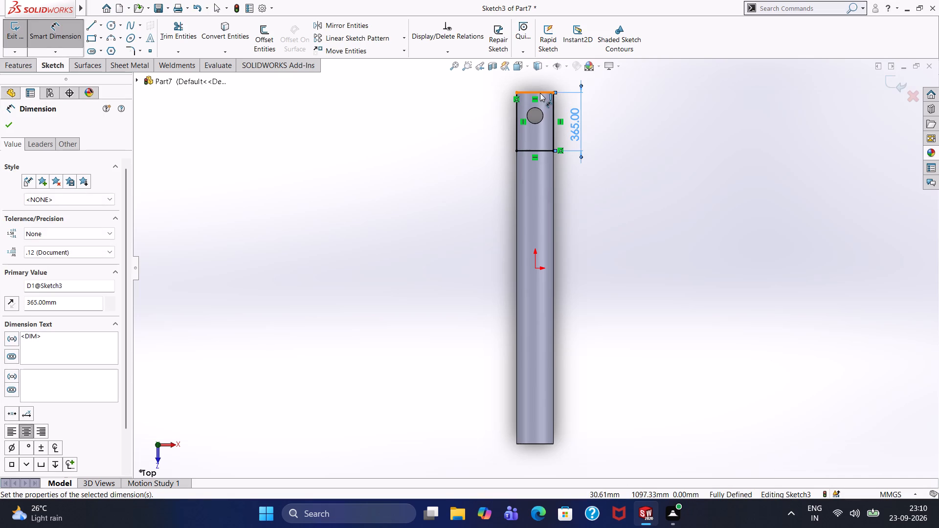
Add a driven dimension for the rectangle's width along its upper edge.
{"action": "left_click", "coordinate": [540, 93]}
{"action": "left_click", "coordinate": [540, 79]}
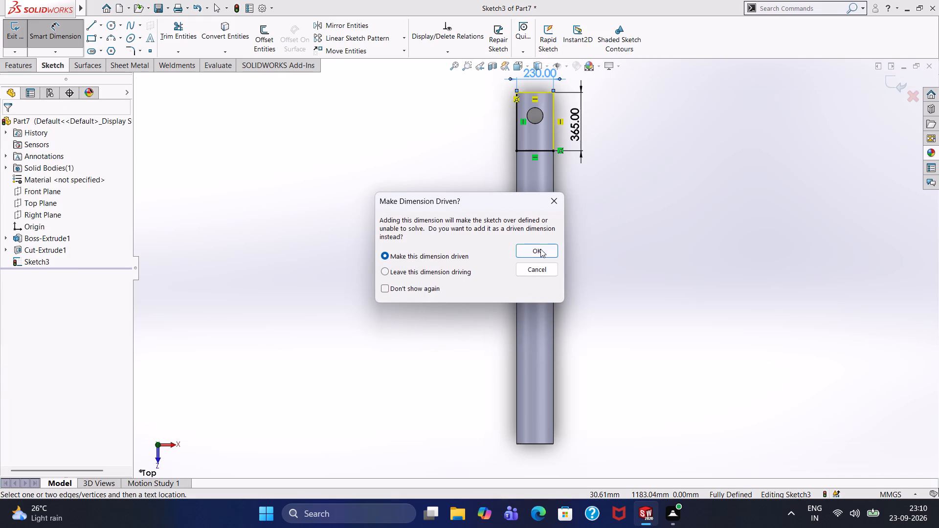
{"action": "left_click", "coordinate": [540, 249]}
{"action": "scroll", "coordinate": [489, 153], "scroll_direction": "up", "scroll_amount": 1}
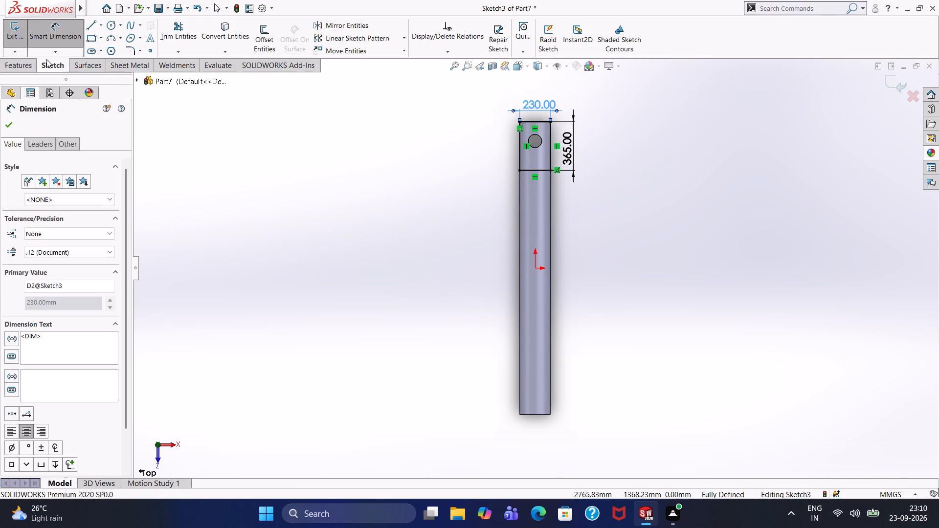
{"action": "left_click", "coordinate": [9, 124]}
Cut away one side of the cylinder's end by extruding the rectangle as a Blind cut with a depth of 2200 mm.
{"action": "left_click", "coordinate": [17, 64]}
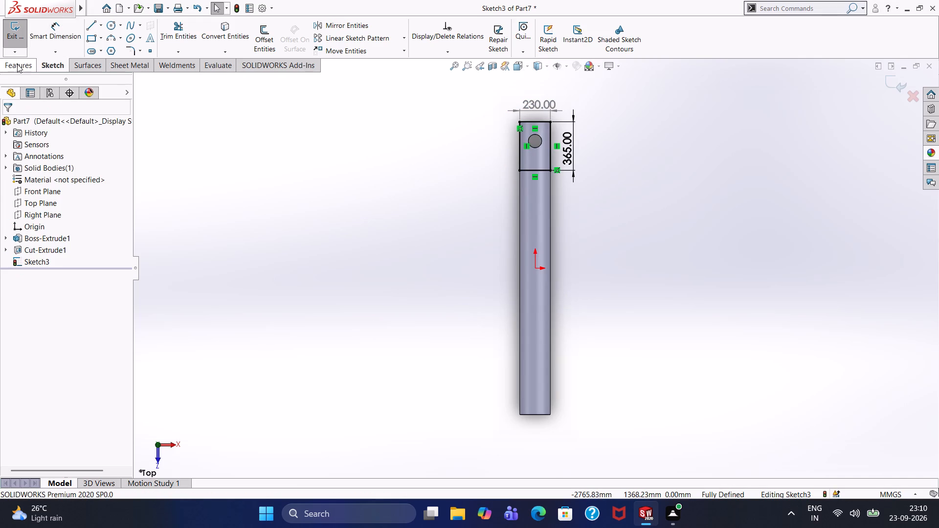
{"action": "left_click", "coordinate": [160, 42]}
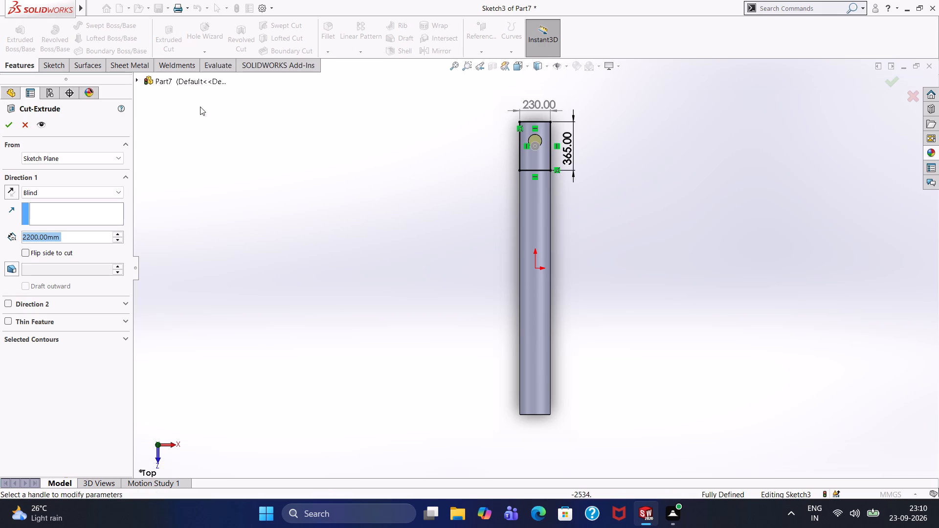
{"action": "middle_click_drag", "start_coordinate": [422, 168], "coordinate": [359, 167]}
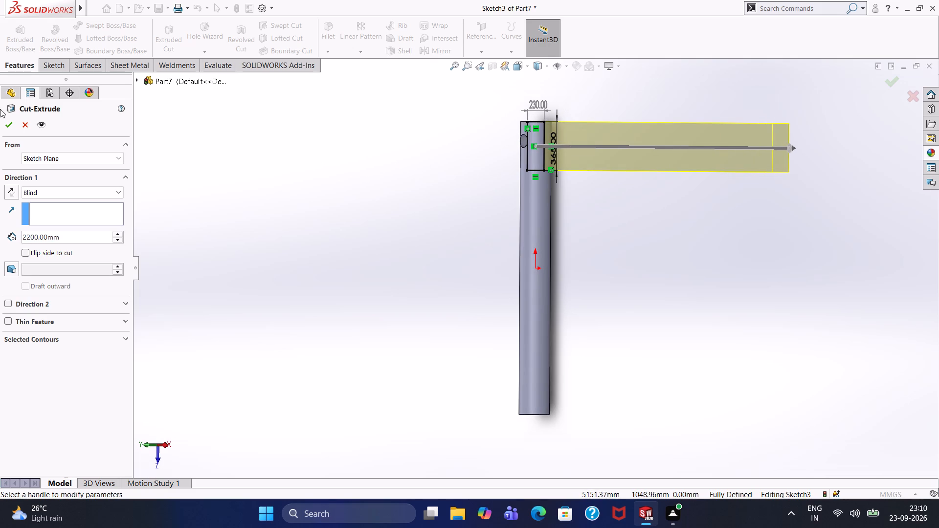
{"action": "left_click", "coordinate": [6, 126]}
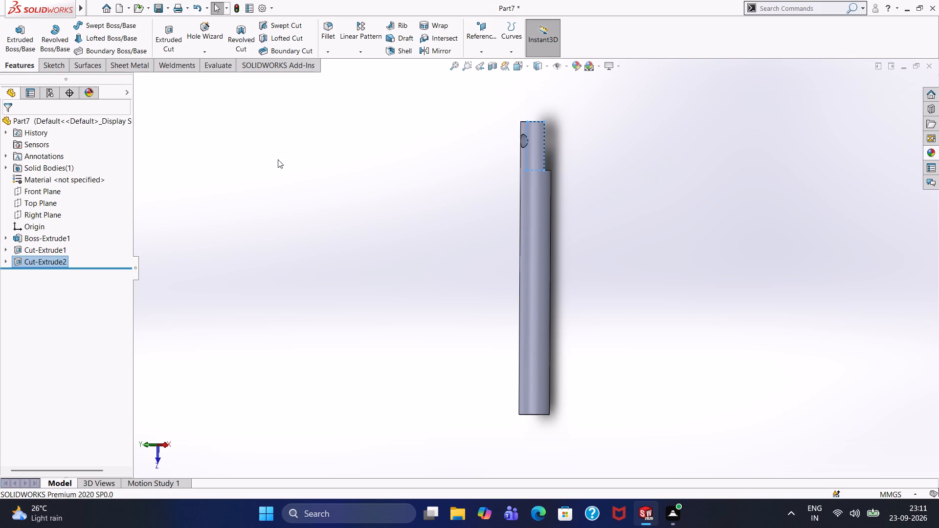
{"action": "left_click", "coordinate": [470, 167]}
Start a new sketch on the flat cut face around the cross hole.
{"action": "middle_click_drag", "start_coordinate": [607, 155], "coordinate": [543, 170]}
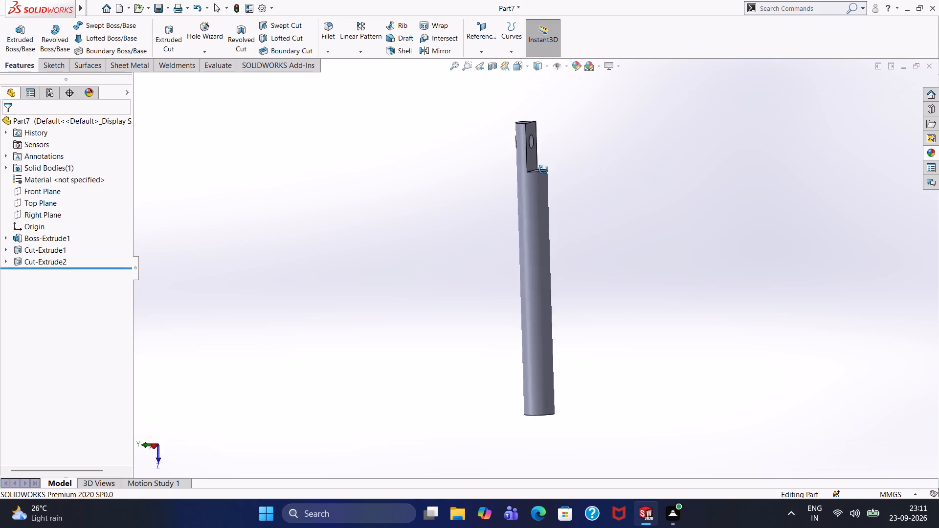
{"action": "middle_click_drag", "start_coordinate": [543, 170], "coordinate": [503, 177]}
{"action": "left_click", "coordinate": [522, 161]}
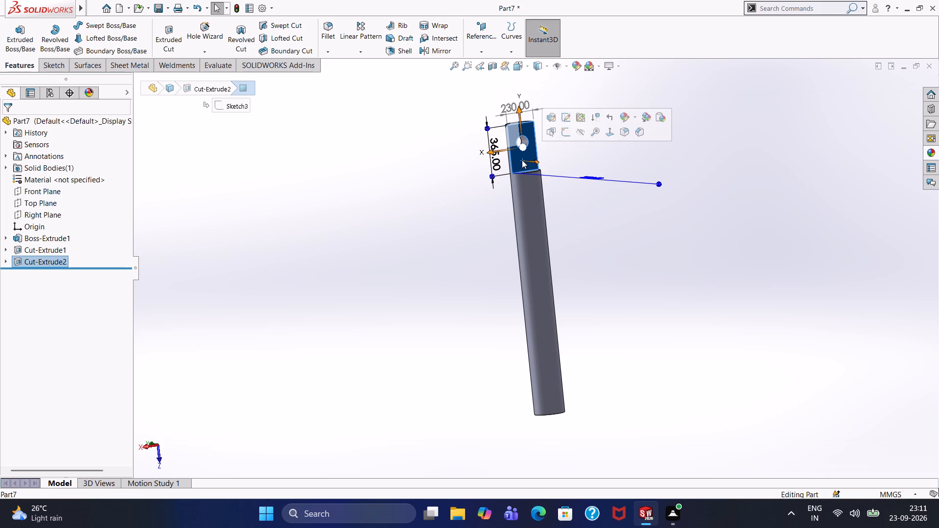
{"action": "left_click", "coordinate": [565, 133]}
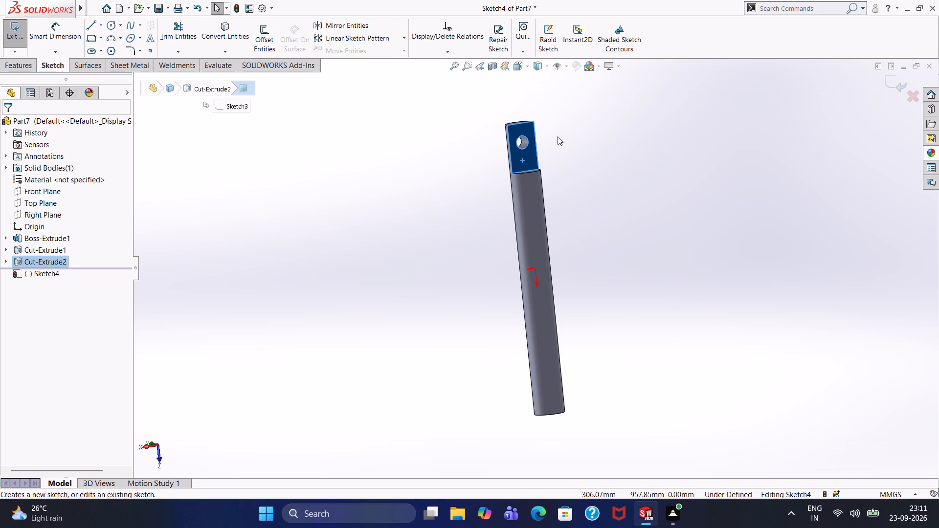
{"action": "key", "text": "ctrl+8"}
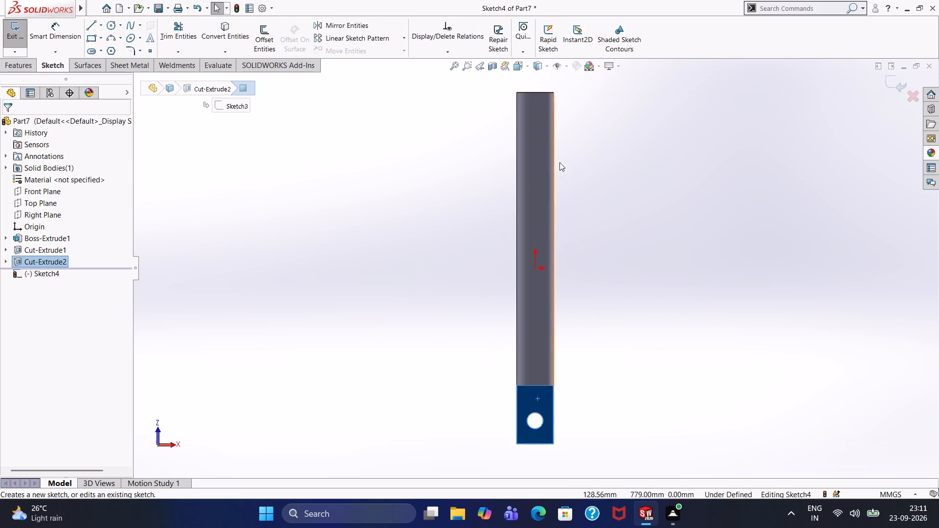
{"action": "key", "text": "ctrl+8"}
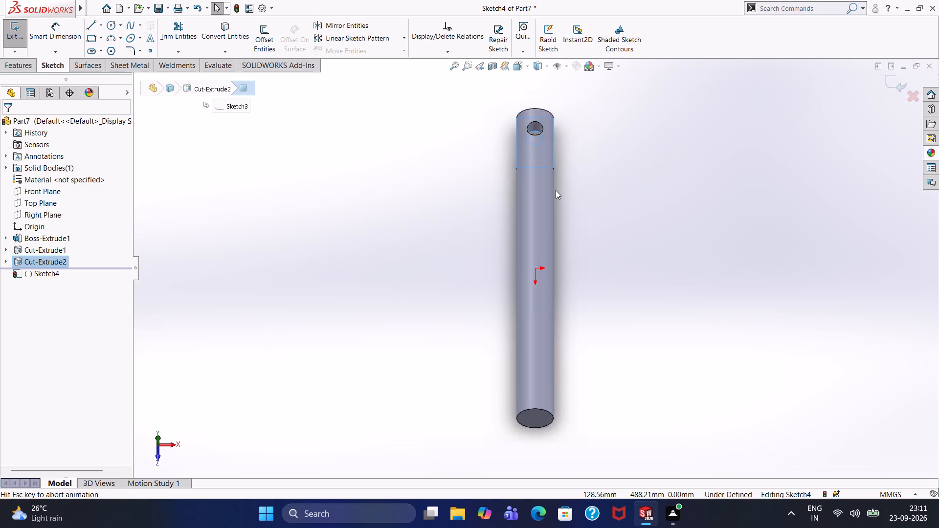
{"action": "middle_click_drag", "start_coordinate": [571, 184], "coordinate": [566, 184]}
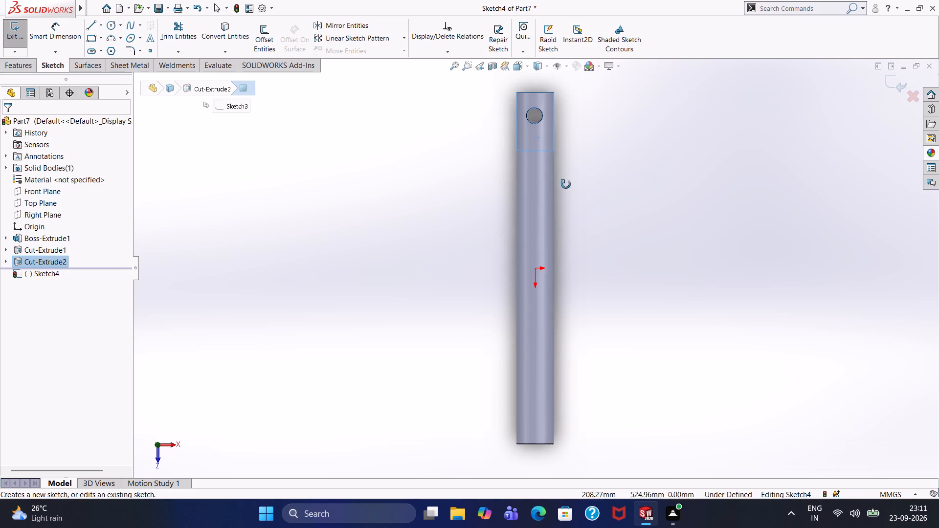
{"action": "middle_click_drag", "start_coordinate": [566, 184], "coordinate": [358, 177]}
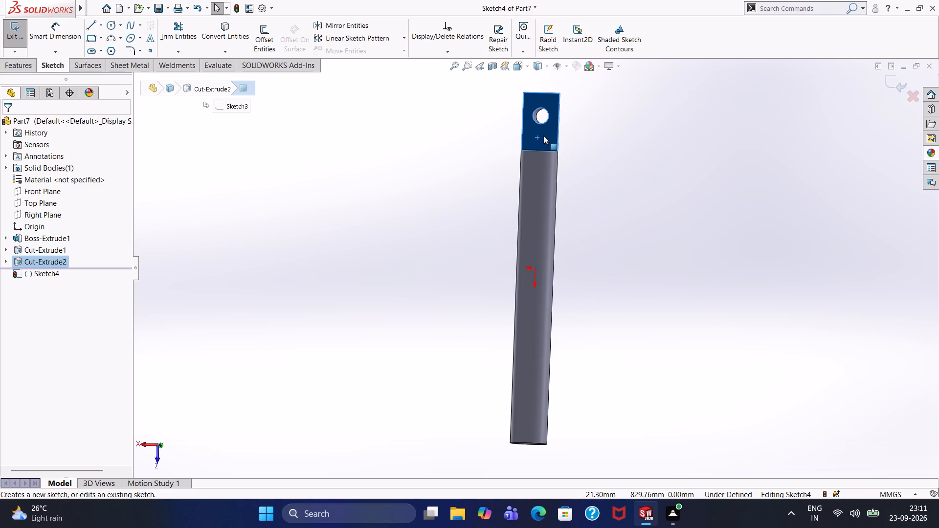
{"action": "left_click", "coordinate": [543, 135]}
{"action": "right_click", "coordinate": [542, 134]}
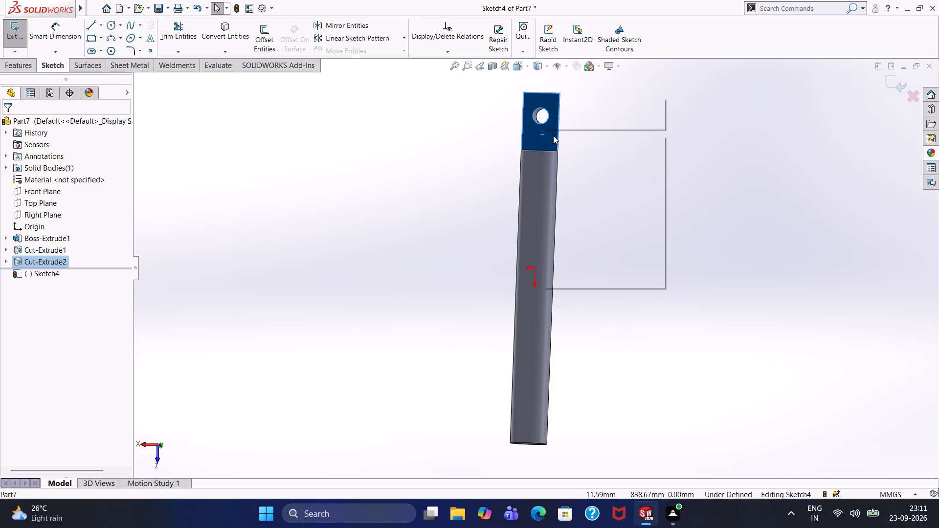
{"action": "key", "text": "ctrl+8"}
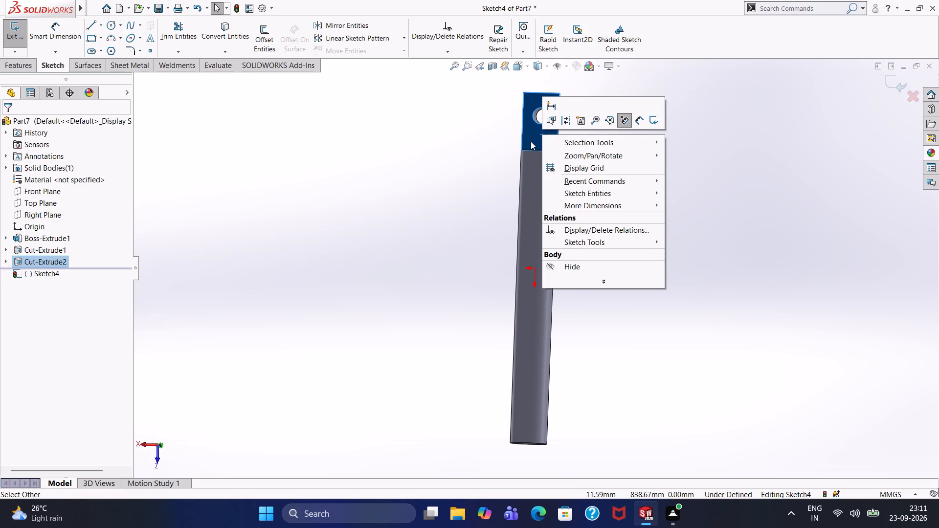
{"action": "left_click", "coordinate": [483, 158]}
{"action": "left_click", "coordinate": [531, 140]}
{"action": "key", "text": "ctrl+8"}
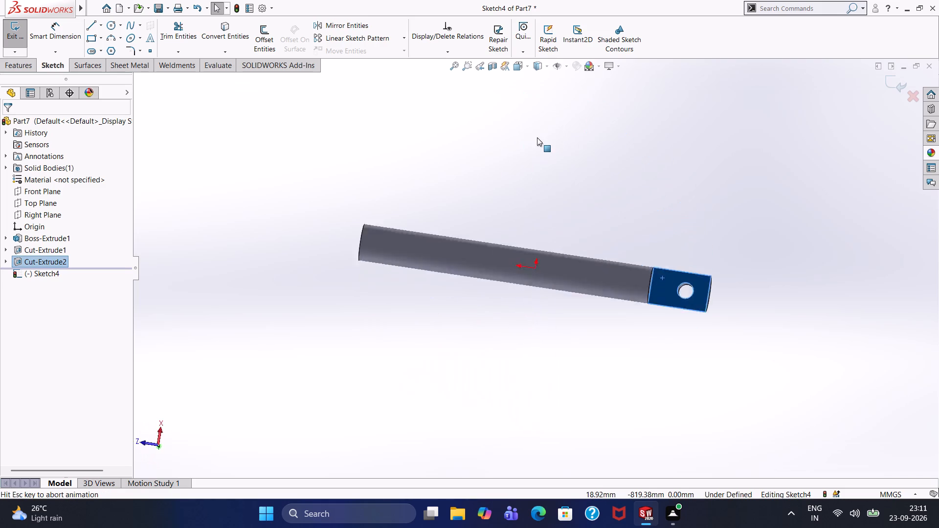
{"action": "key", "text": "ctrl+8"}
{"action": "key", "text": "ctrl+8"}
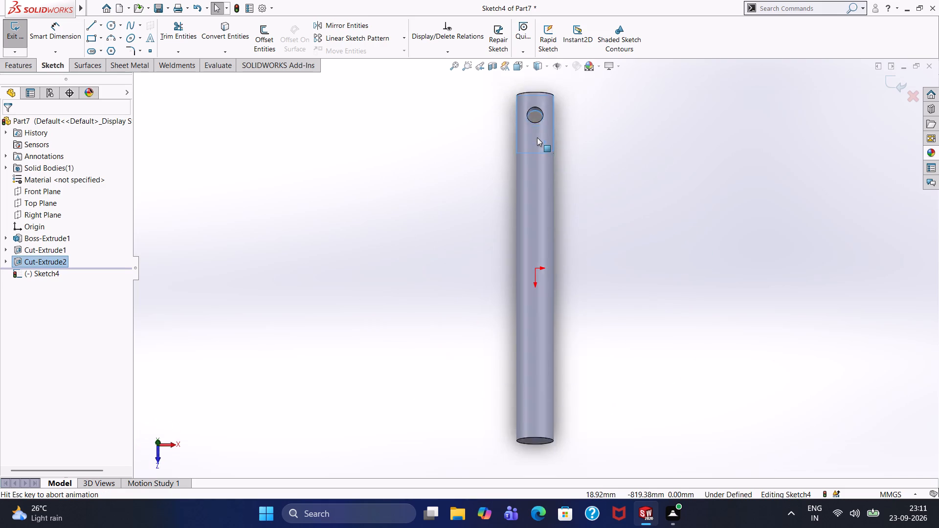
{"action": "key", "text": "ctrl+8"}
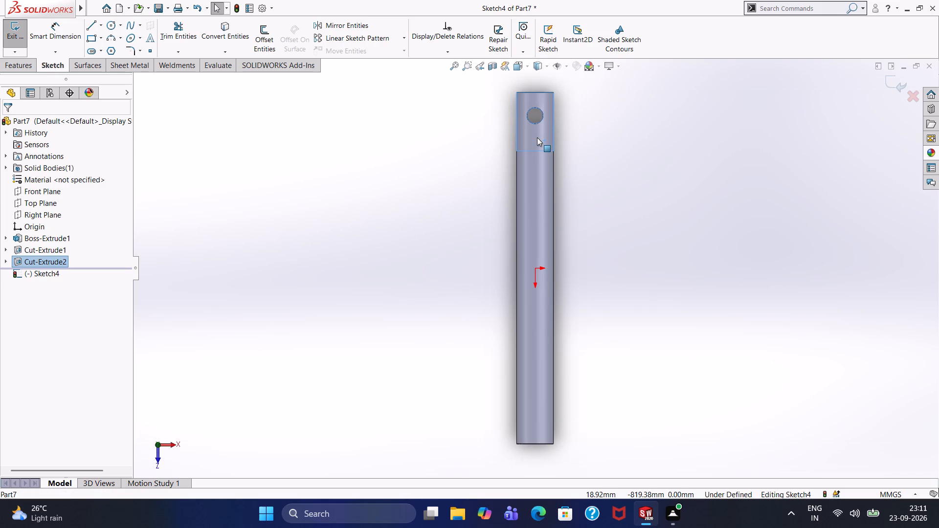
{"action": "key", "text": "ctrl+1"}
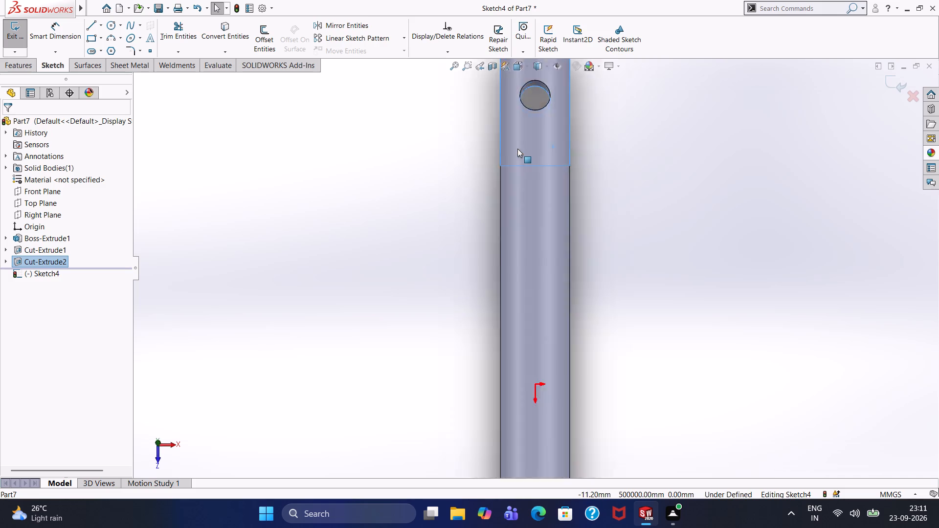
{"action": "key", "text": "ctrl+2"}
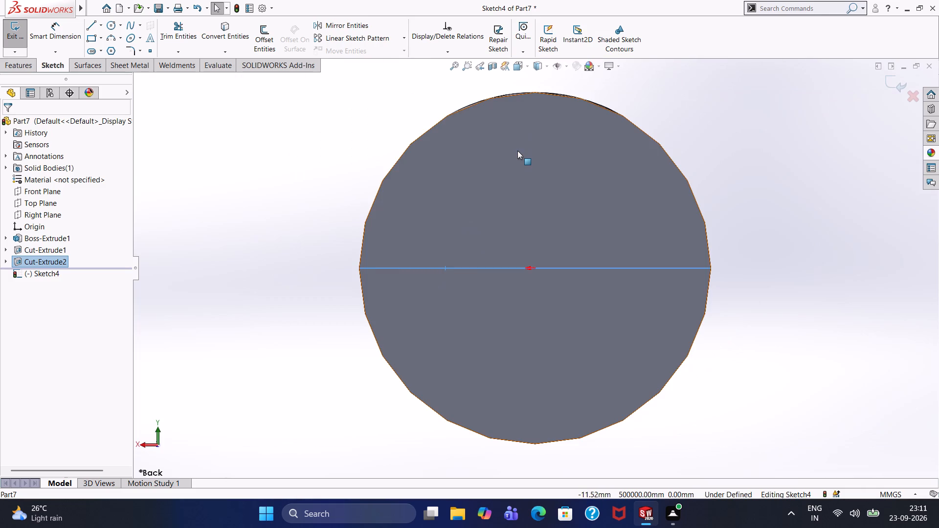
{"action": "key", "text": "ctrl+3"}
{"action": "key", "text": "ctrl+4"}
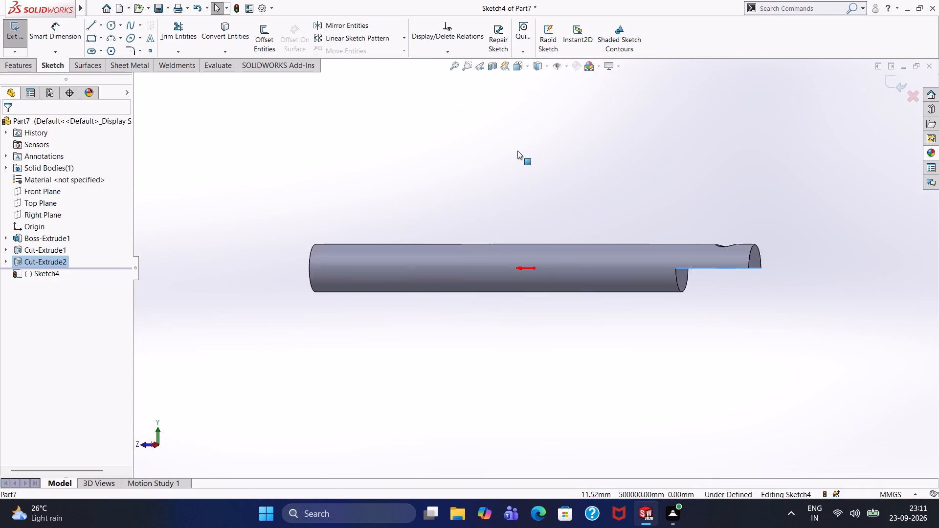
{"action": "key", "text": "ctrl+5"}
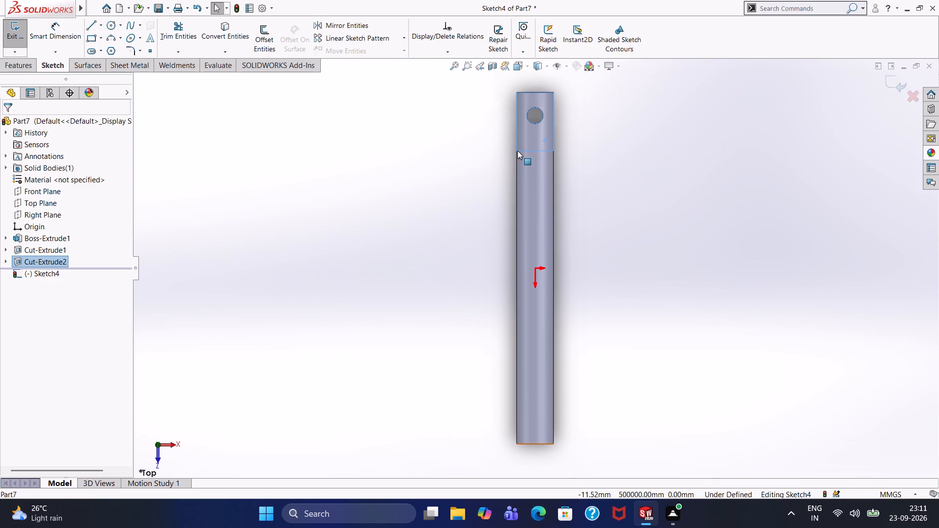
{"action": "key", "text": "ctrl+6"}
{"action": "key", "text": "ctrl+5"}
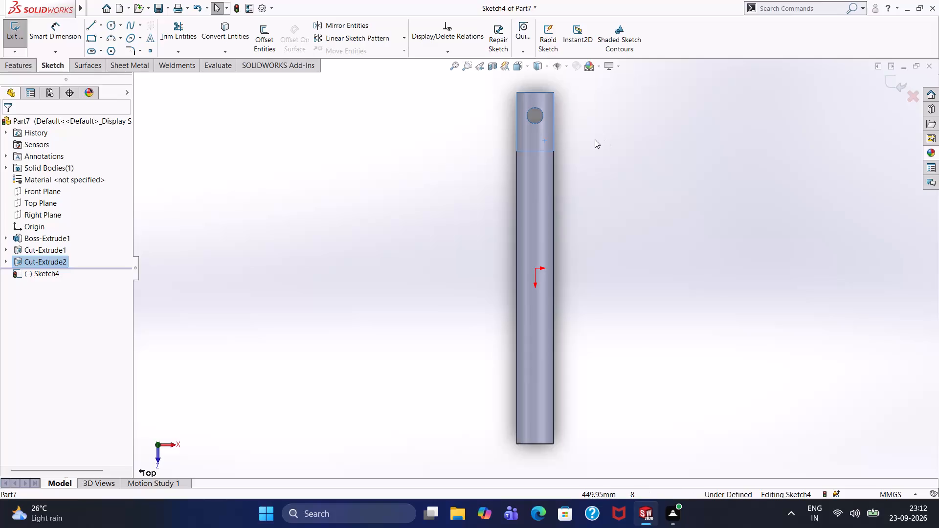
Sketch a 230 mm diameter circle on the flat face, centred on the cross hole.
{"action": "middle_click_drag", "start_coordinate": [584, 139], "coordinate": [387, 153]}
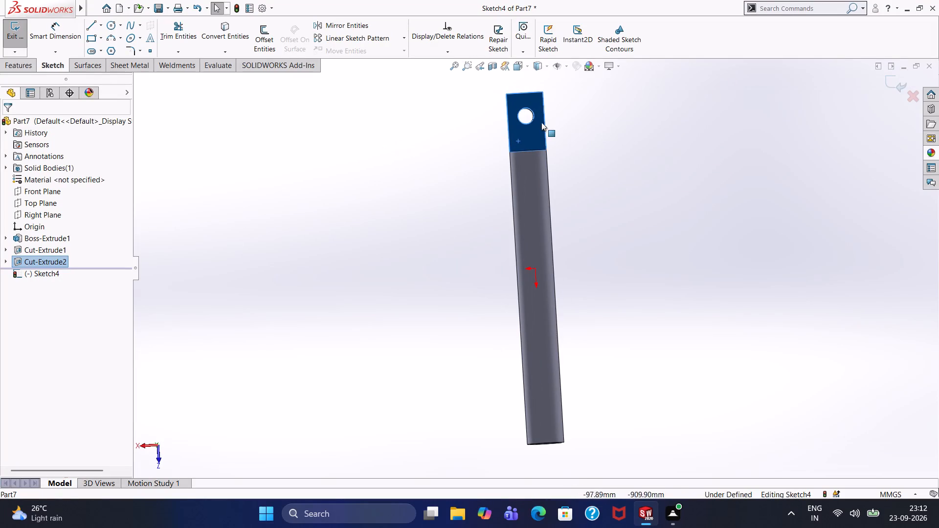
{"action": "left_click", "coordinate": [113, 21]}
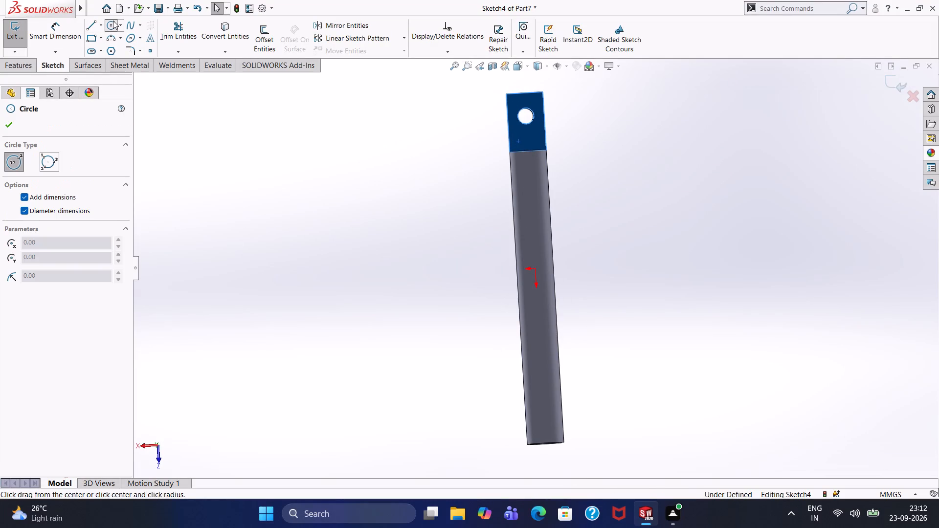
{"action": "left_click", "coordinate": [526, 116]}
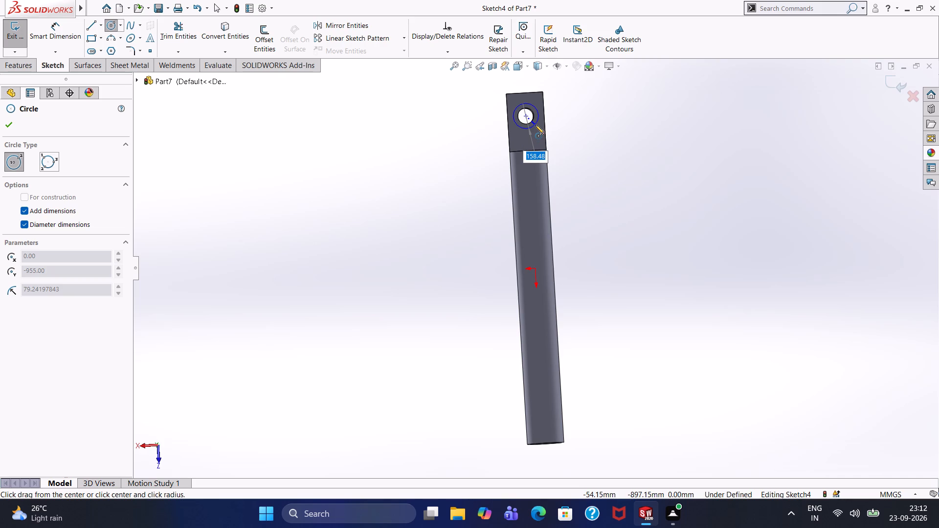
{"action": "type", "text": "230"}
{"action": "key", "text": "Return"}
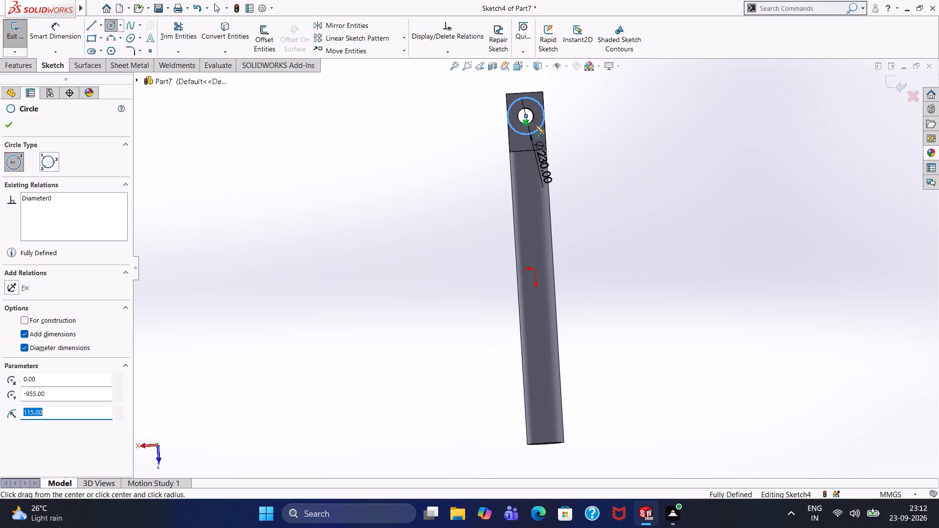
{"action": "left_click", "coordinate": [6, 128]}
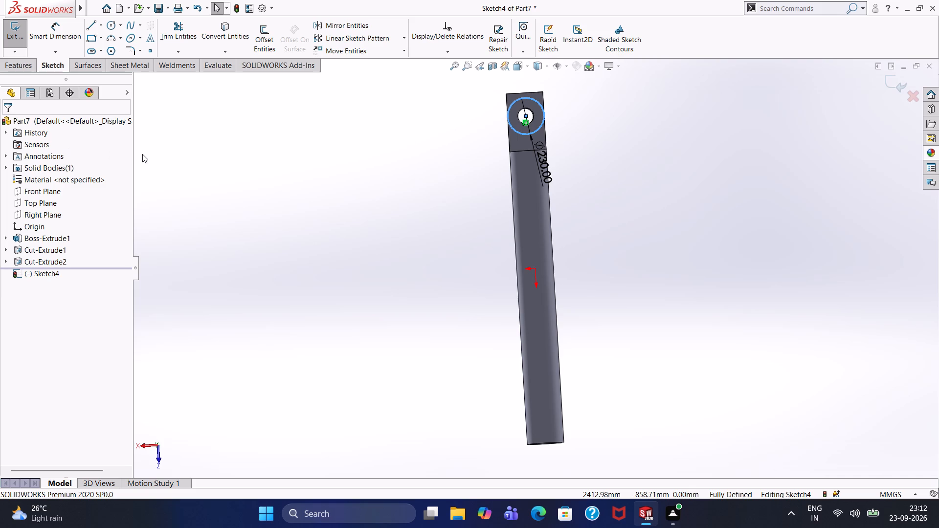
Sketch a closed four-line box from the hole's centre past the part's side and end edges, about 196 mm wide and 237 mm long.
{"action": "left_click", "coordinate": [94, 27]}
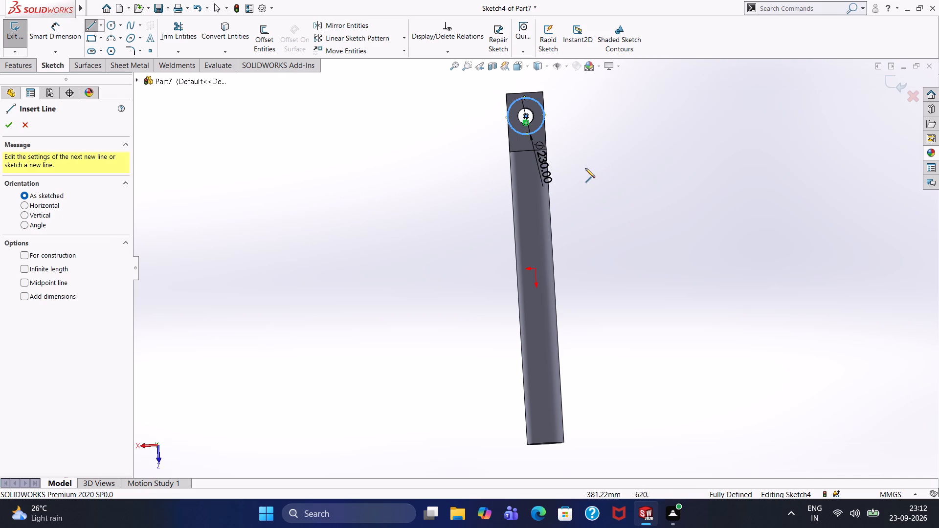
{"action": "middle_click_drag", "start_coordinate": [585, 168], "coordinate": [591, 179]}
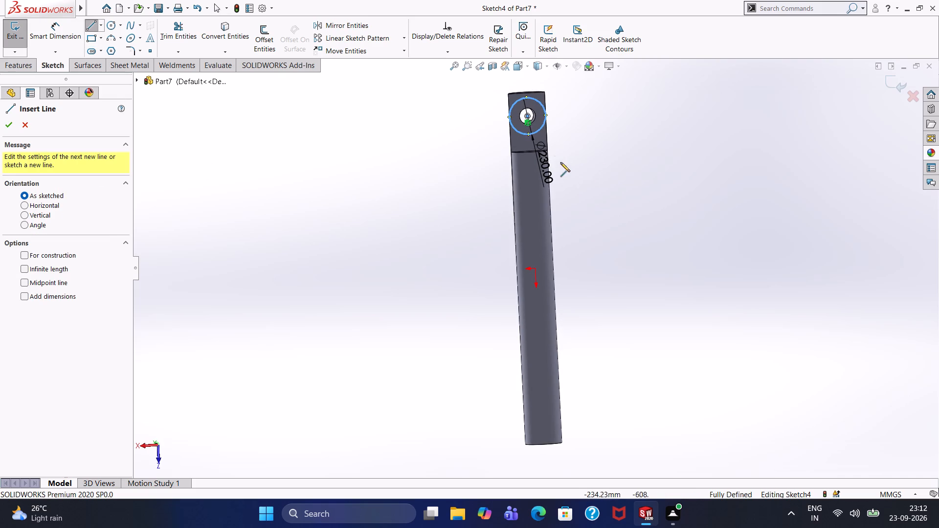
{"action": "scroll", "coordinate": [520, 125], "scroll_direction": "down", "scroll_amount": 1}
{"action": "scroll", "coordinate": [520, 125], "scroll_direction": "up", "scroll_amount": 2}
{"action": "scroll", "coordinate": [527, 164], "scroll_direction": "down", "scroll_amount": 4}
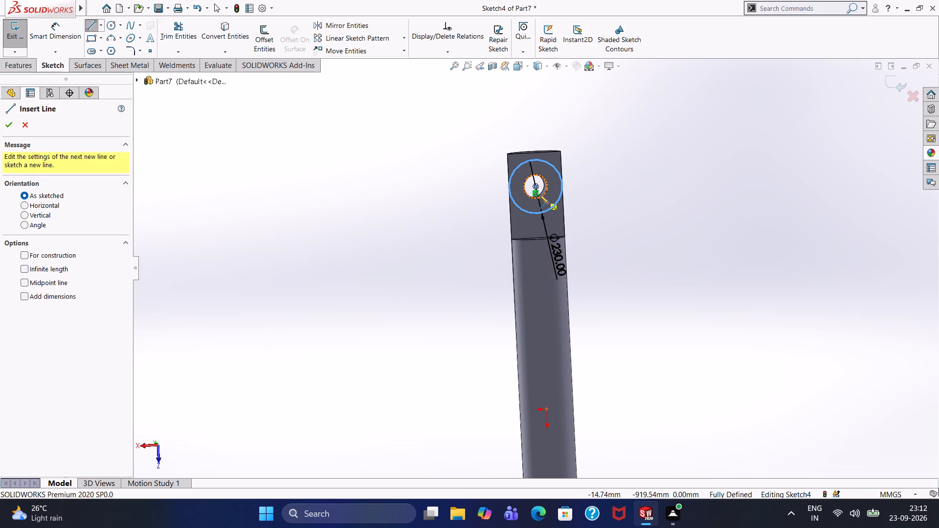
{"action": "scroll", "coordinate": [539, 195], "scroll_direction": "up", "scroll_amount": 1}
{"action": "scroll", "coordinate": [539, 196], "scroll_direction": "down", "scroll_amount": 4}
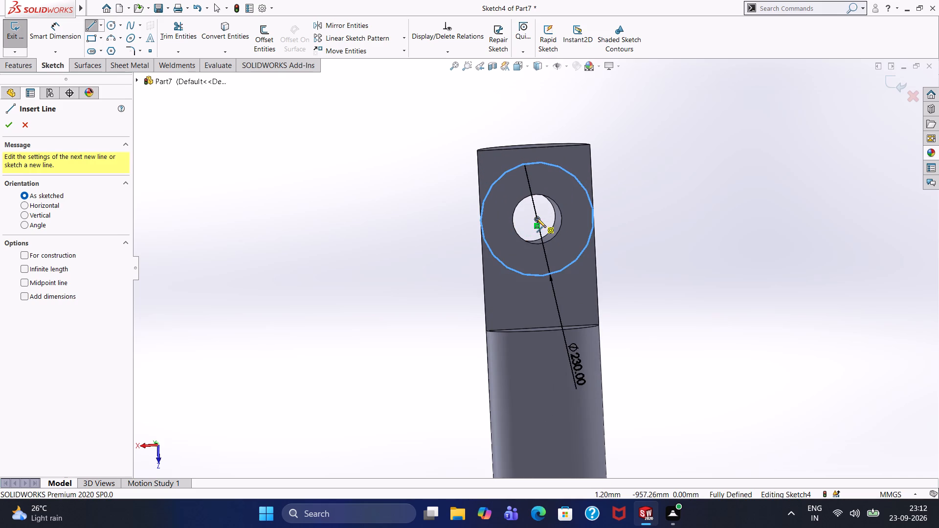
{"action": "left_click", "coordinate": [537, 218]}
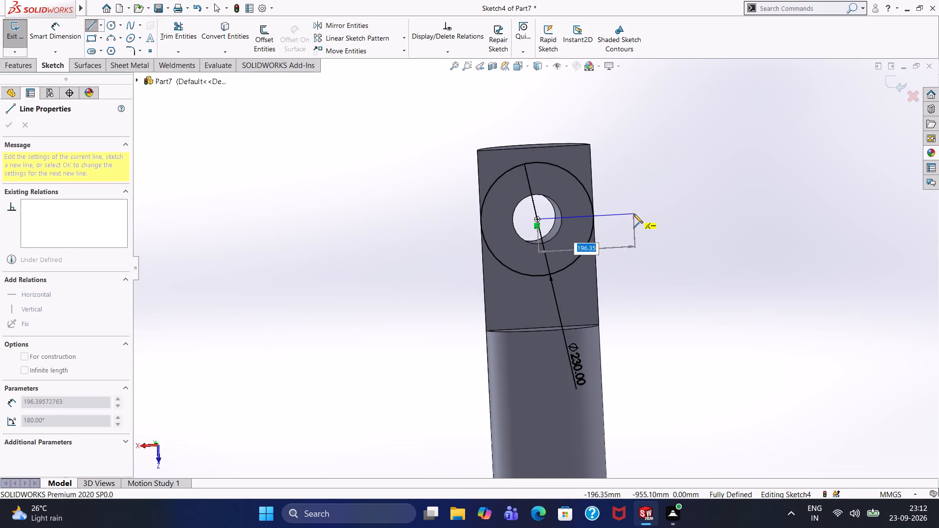
{"action": "left_click", "coordinate": [633, 214]}
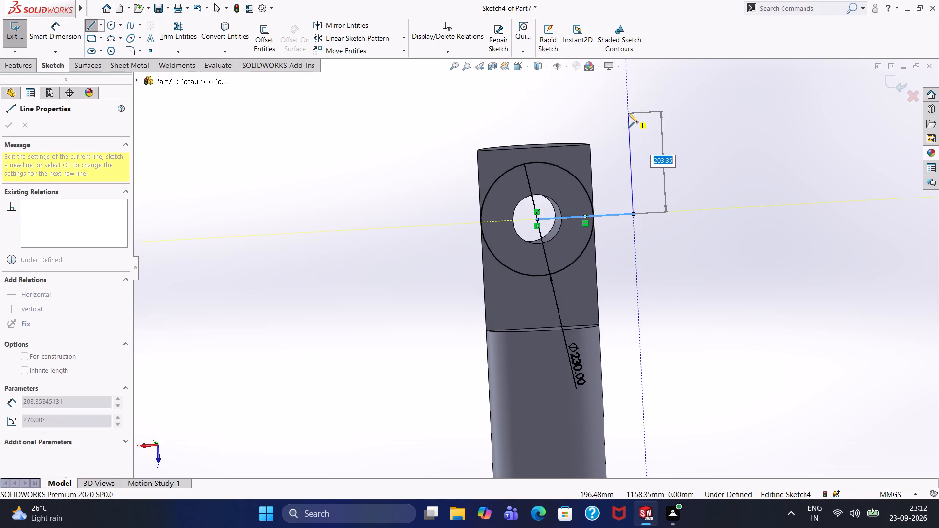
{"action": "left_click", "coordinate": [629, 97]}
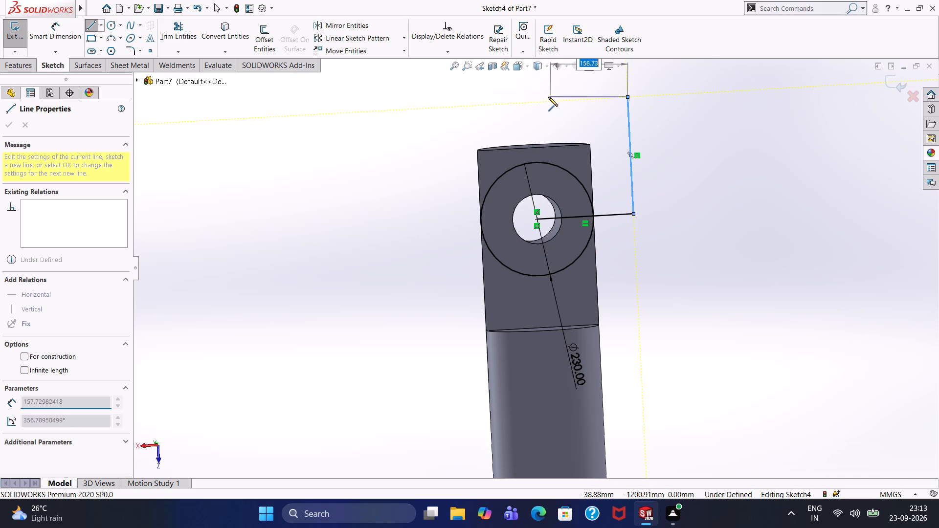
{"action": "left_click", "coordinate": [529, 102]}
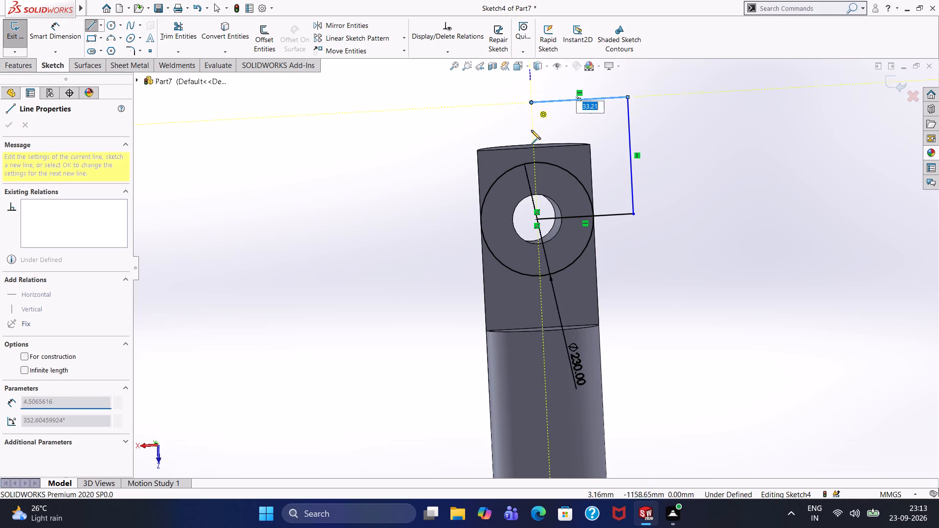
{"action": "left_click", "coordinate": [537, 218]}
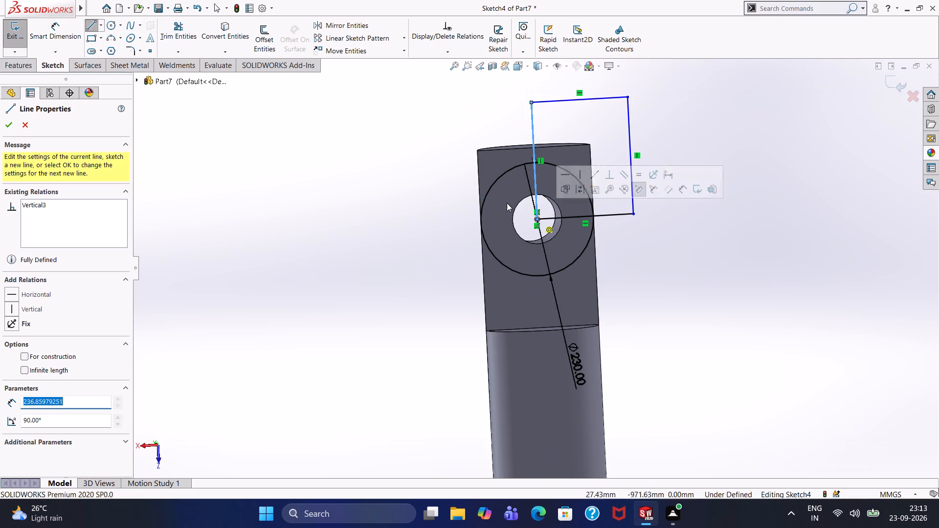
{"action": "right_click", "coordinate": [425, 120]}
{"action": "left_click", "coordinate": [440, 127]}
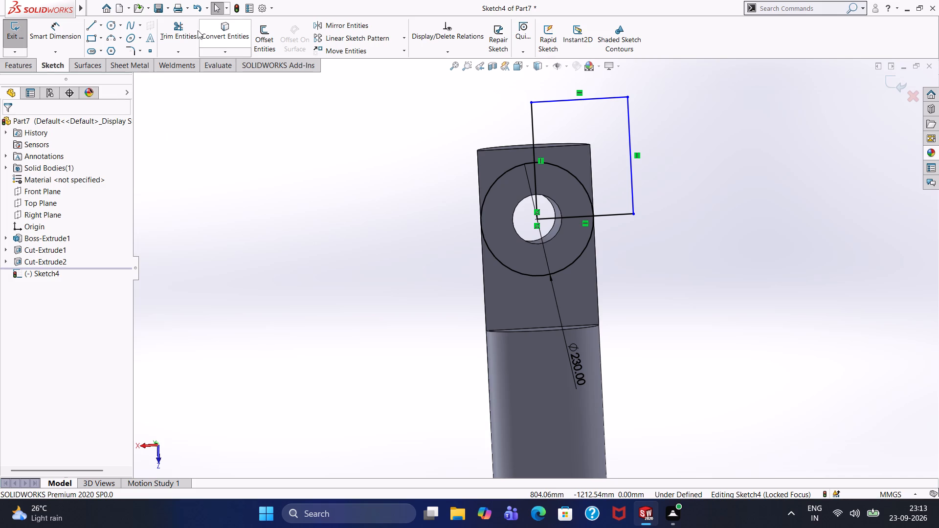
Power-trim the circle outside the box and the box lines inside the circle, leaving a quarter arc closing the corner profile.
{"action": "left_click", "coordinate": [181, 29]}
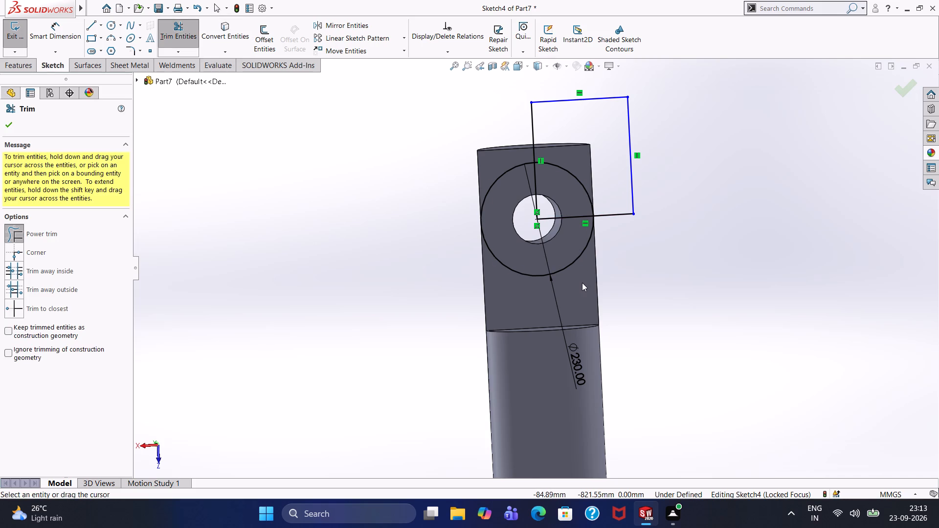
{"action": "left_click_drag", "start_coordinate": [582, 283], "coordinate": [514, 175]}
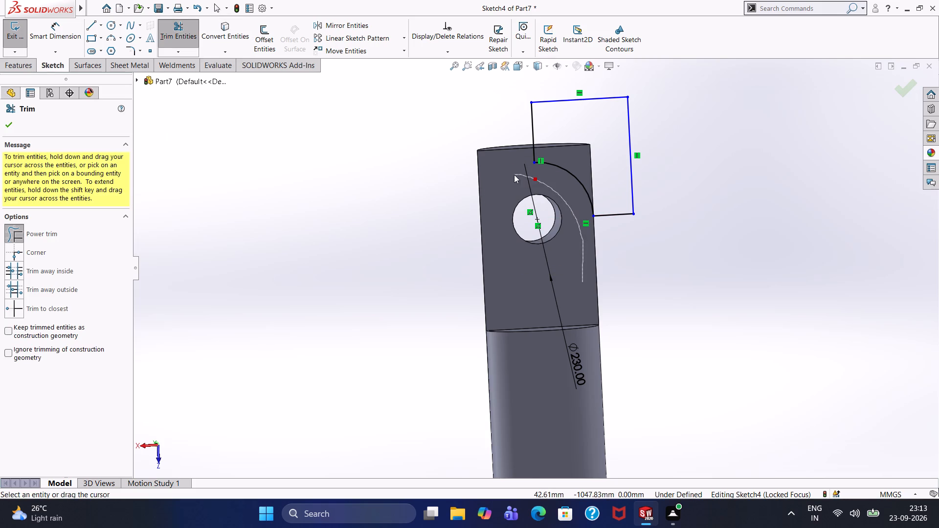
{"action": "left_click_drag", "start_coordinate": [514, 175], "coordinate": [513, 175]}
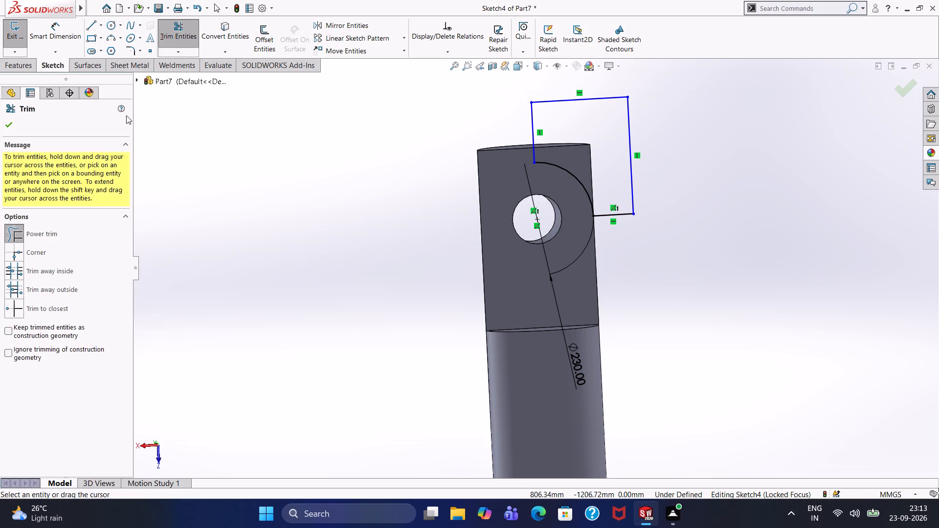
Convert the sketch's vertical line above the quarter arc, on the part's centreline, to construction geometry.
{"action": "left_click", "coordinate": [6, 127]}
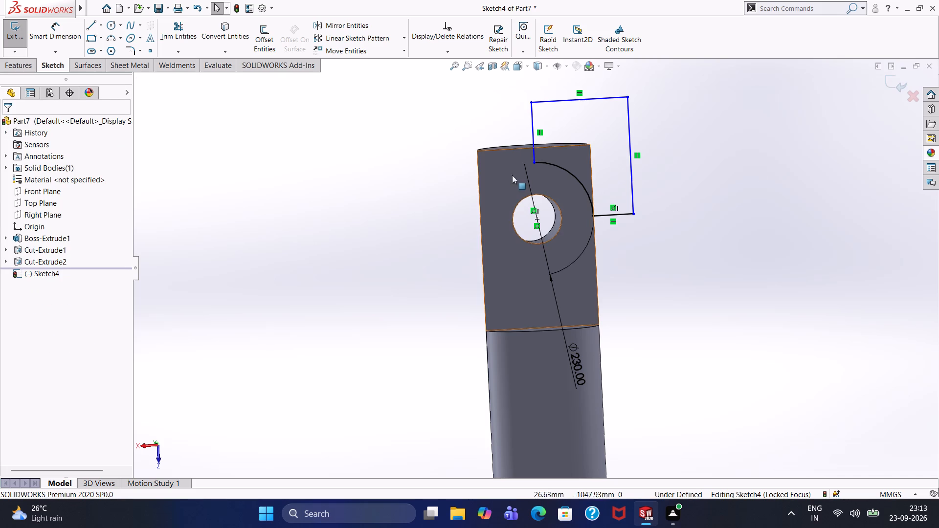
{"action": "left_click", "coordinate": [530, 123]}
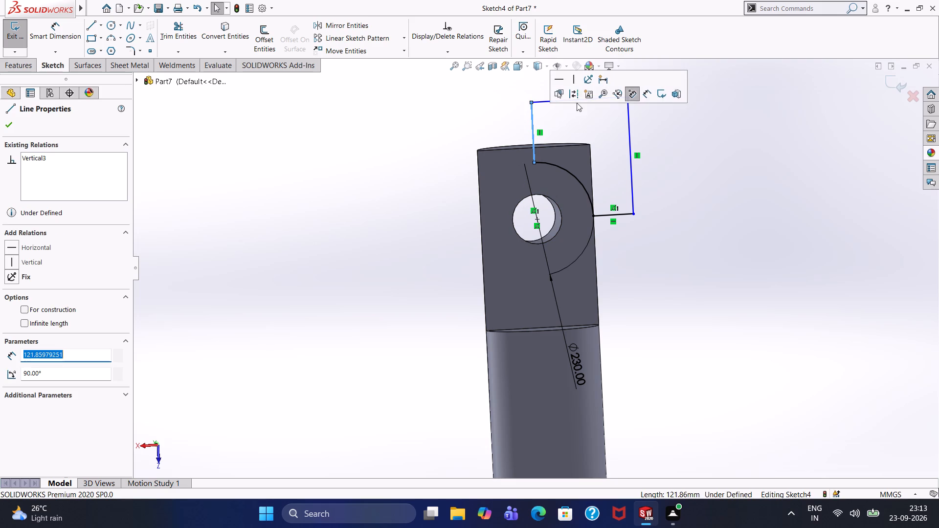
{"action": "left_click", "coordinate": [577, 98]}
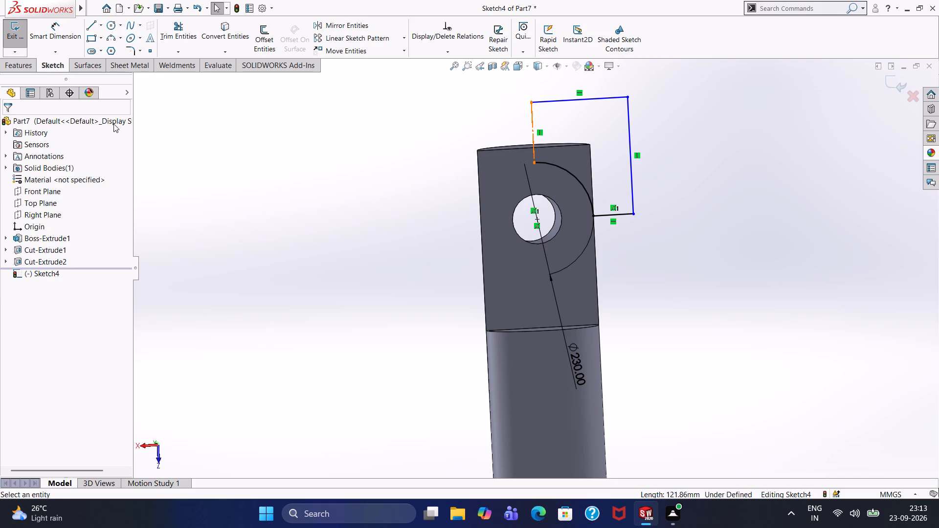
Revolve-cut the corner profile 360 degrees about the vertical construction line to round the flattened end.
{"action": "left_click", "coordinate": [12, 63]}
{"action": "left_click", "coordinate": [238, 36]}
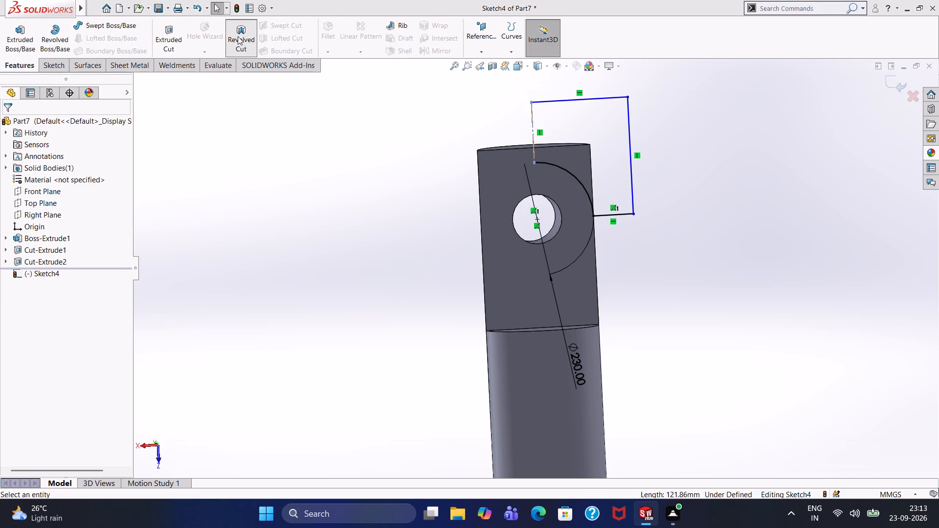
{"action": "left_click", "coordinate": [489, 261]}
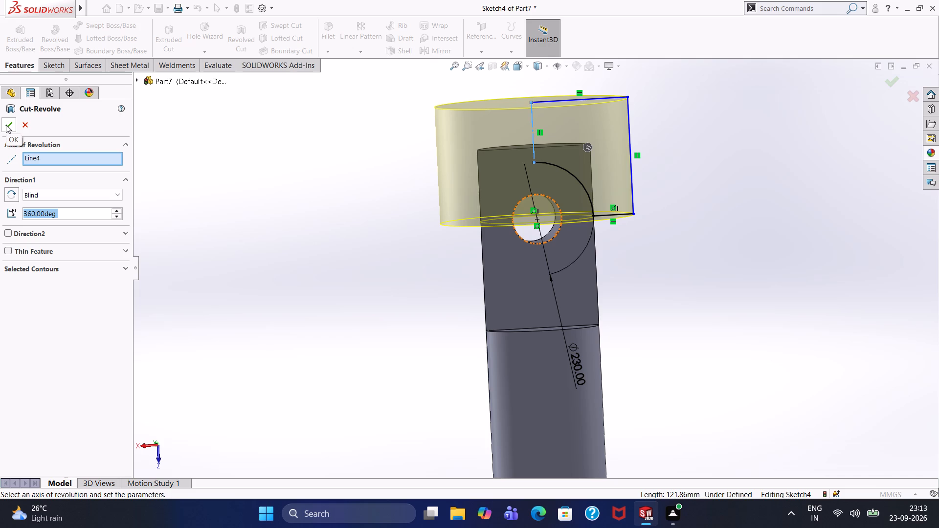
{"action": "left_click", "coordinate": [6, 125]}
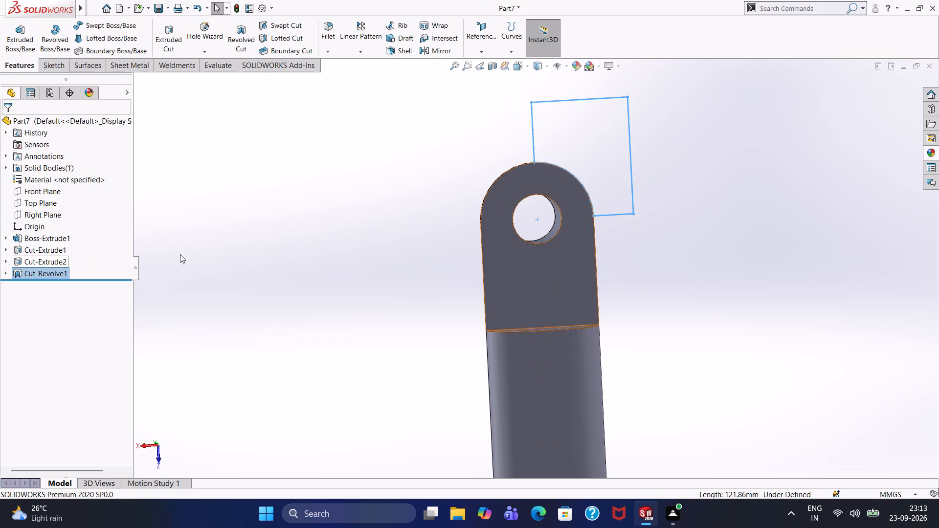
{"action": "left_click", "coordinate": [469, 229]}
Examine the rounded end from several angles, including views normal to the Top Plane and the flat cut face.
{"action": "middle_click_drag", "start_coordinate": [419, 217], "coordinate": [501, 283]}
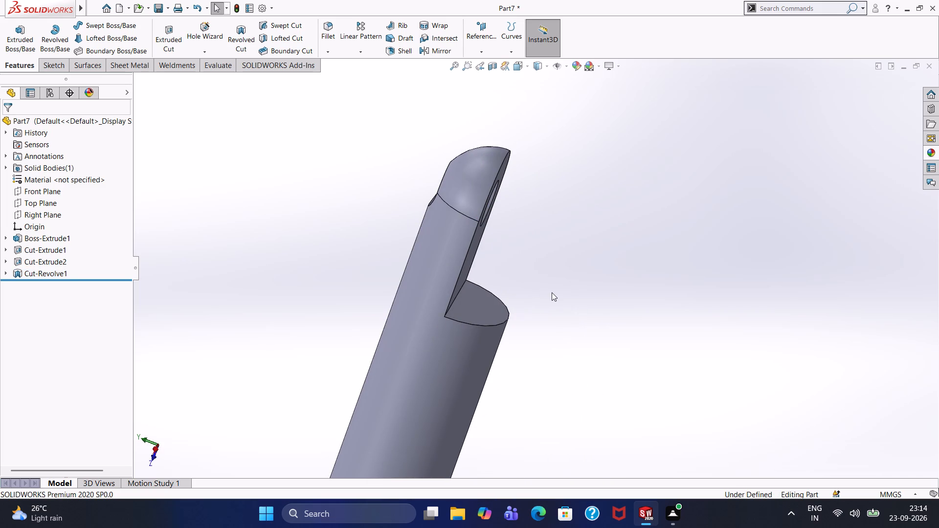
{"action": "left_click", "coordinate": [34, 203]}
{"action": "left_click", "coordinate": [89, 190]}
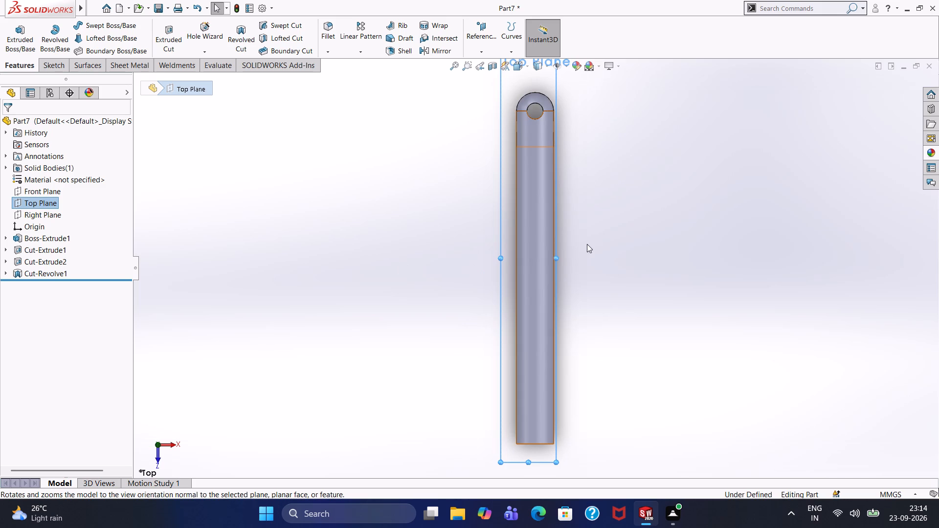
{"action": "middle_click_drag", "start_coordinate": [624, 241], "coordinate": [452, 273]}
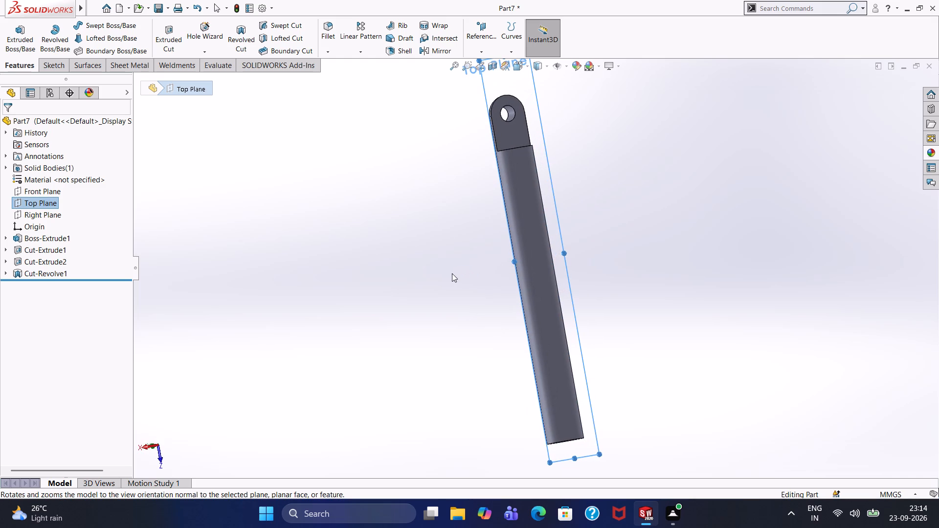
{"action": "key", "text": "ctrl+8"}
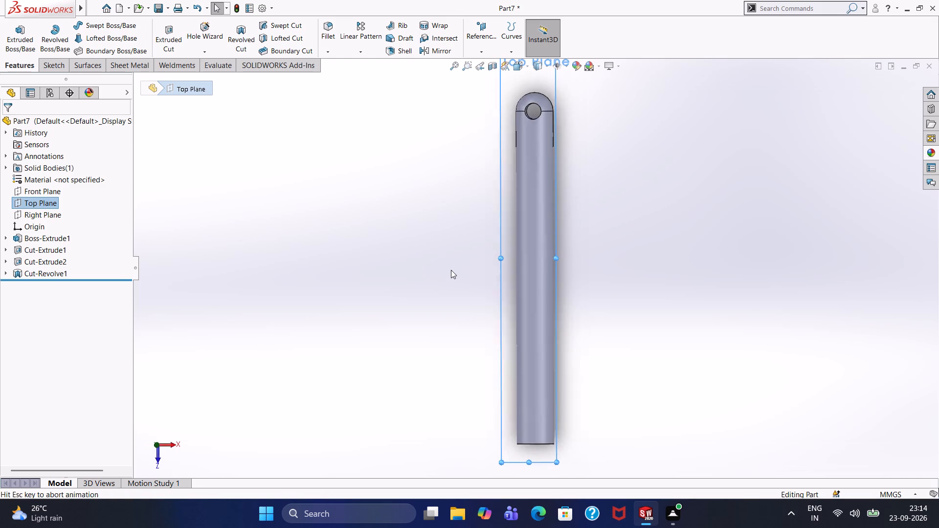
{"action": "middle_click_drag", "start_coordinate": [593, 216], "coordinate": [428, 279]}
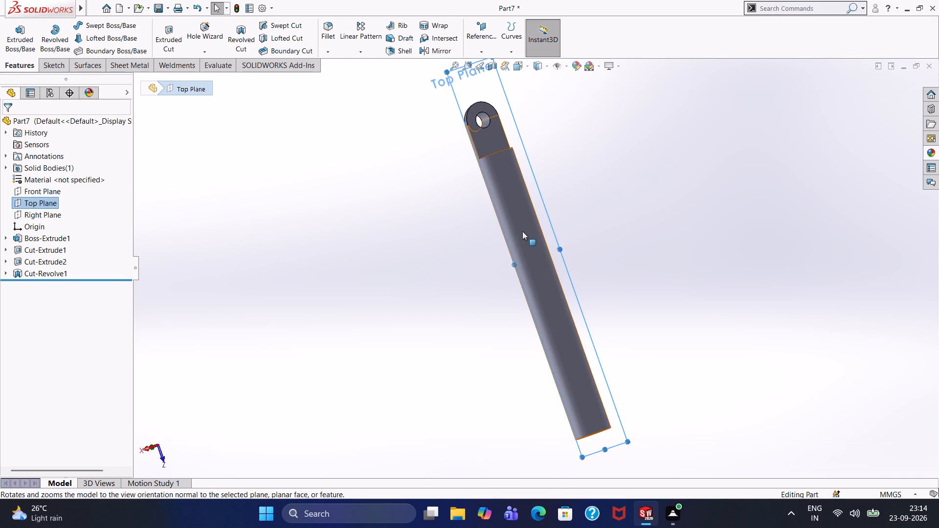
{"action": "left_click", "coordinate": [522, 231]}
{"action": "key", "text": "ctrl+8"}
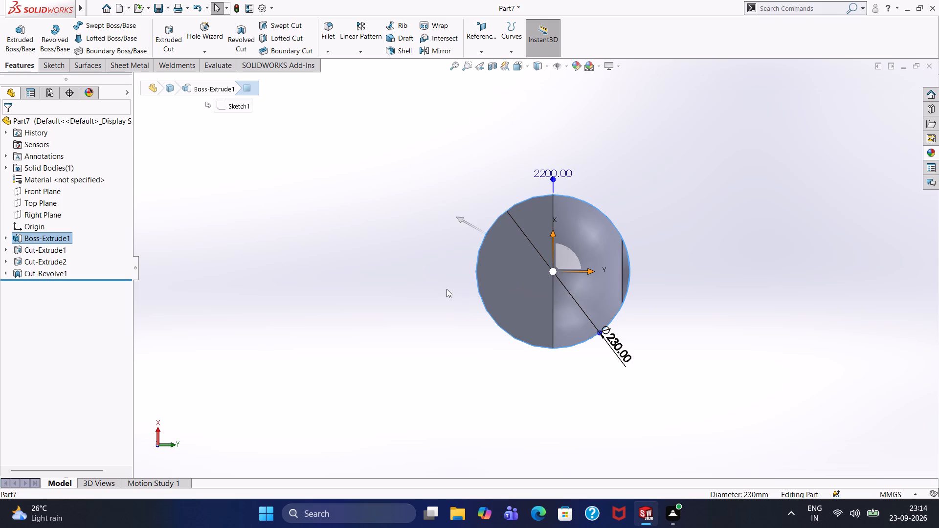
{"action": "middle_click_drag", "start_coordinate": [447, 289], "coordinate": [500, 293]}
{"action": "key", "text": "ctrl+8"}
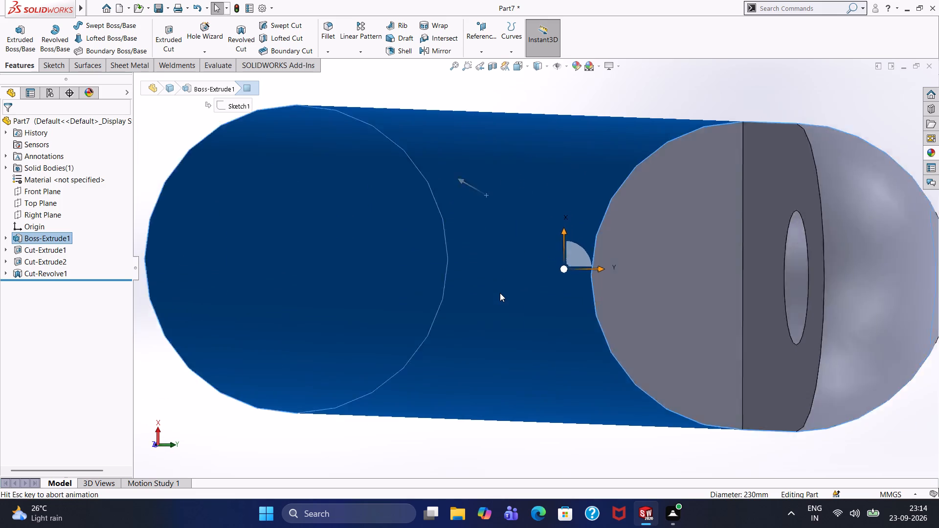
{"action": "key", "text": "Escape"}
{"action": "scroll", "coordinate": [473, 364], "scroll_direction": "up", "scroll_amount": 2}
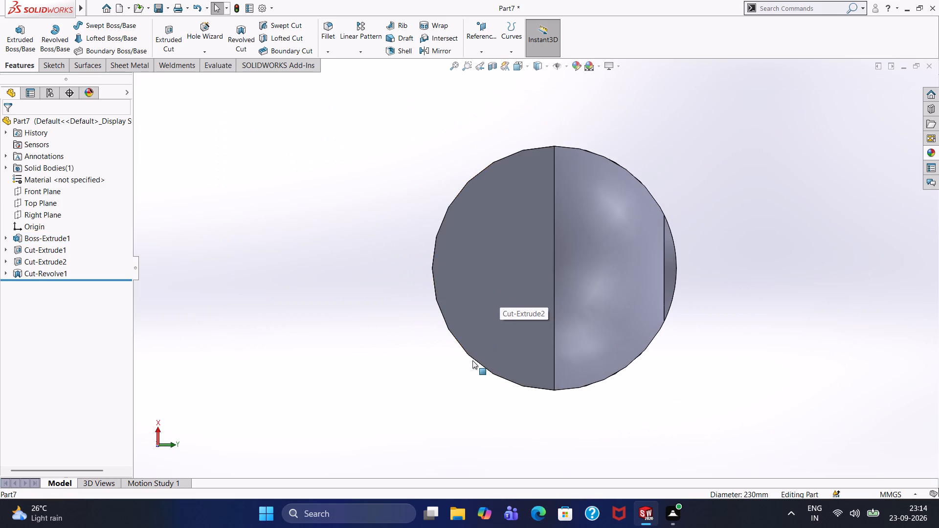
{"action": "scroll", "coordinate": [472, 360], "scroll_direction": "up", "scroll_amount": 2}
{"action": "scroll", "coordinate": [472, 360], "scroll_direction": "down", "scroll_amount": 1}
{"action": "middle_click_drag", "start_coordinate": [457, 404], "coordinate": [569, 398]}
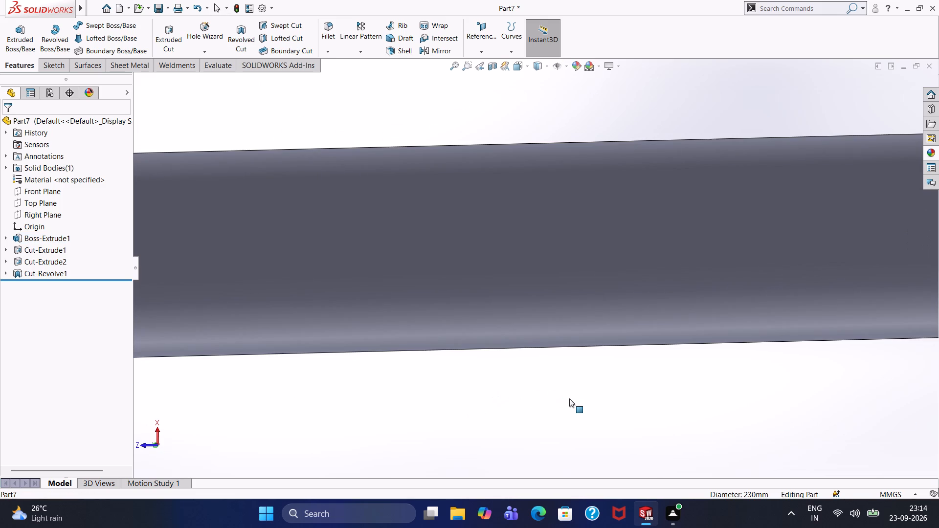
{"action": "scroll", "coordinate": [569, 398], "scroll_direction": "up", "scroll_amount": 7}
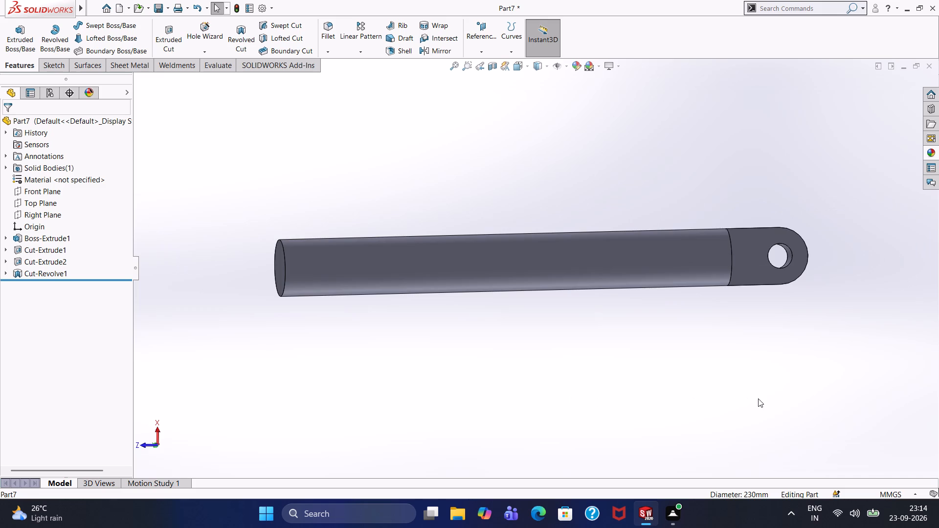
{"action": "scroll", "coordinate": [788, 373], "scroll_direction": "up", "scroll_amount": 1}
{"action": "middle_click_drag", "start_coordinate": [788, 357], "coordinate": [764, 296]}
{"action": "middle_click_drag", "start_coordinate": [784, 318], "coordinate": [782, 269]}
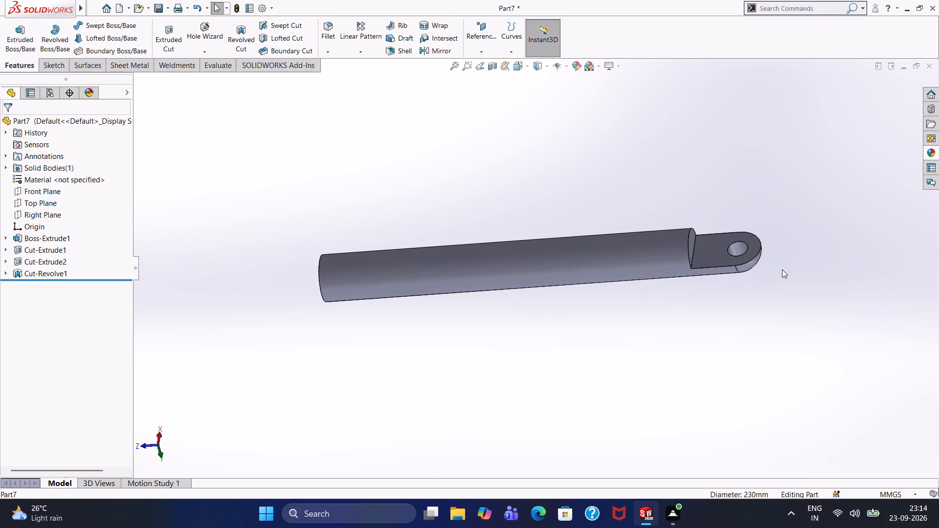
{"action": "left_click", "coordinate": [710, 257]}
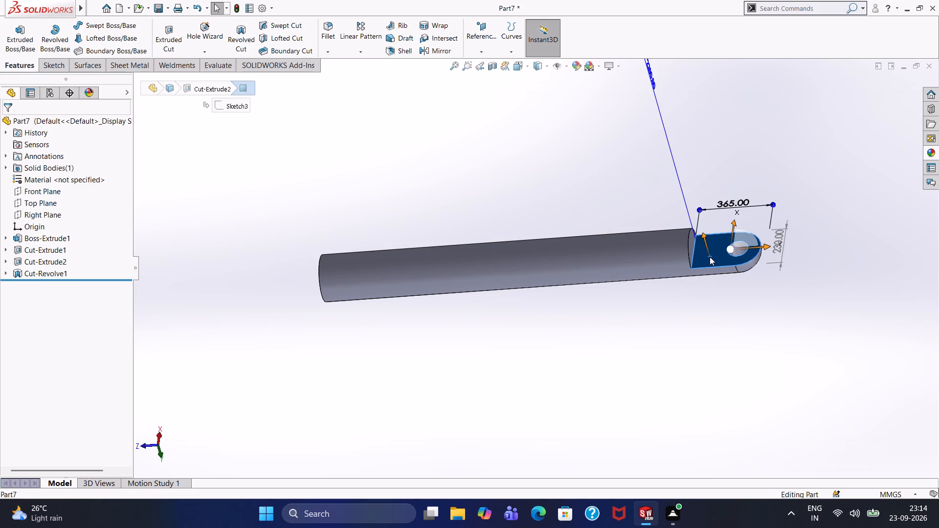
{"action": "key", "text": "ctrl+8"}
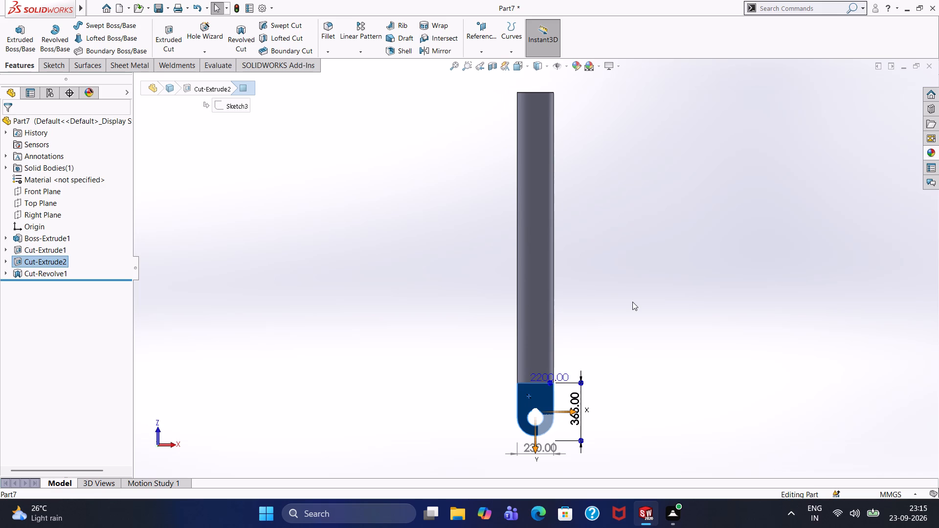
Inspect the whole part from all sides, checking the flattened end, cross hole and plain cylinder end.
{"action": "middle_click_drag", "start_coordinate": [574, 291], "coordinate": [566, 292]}
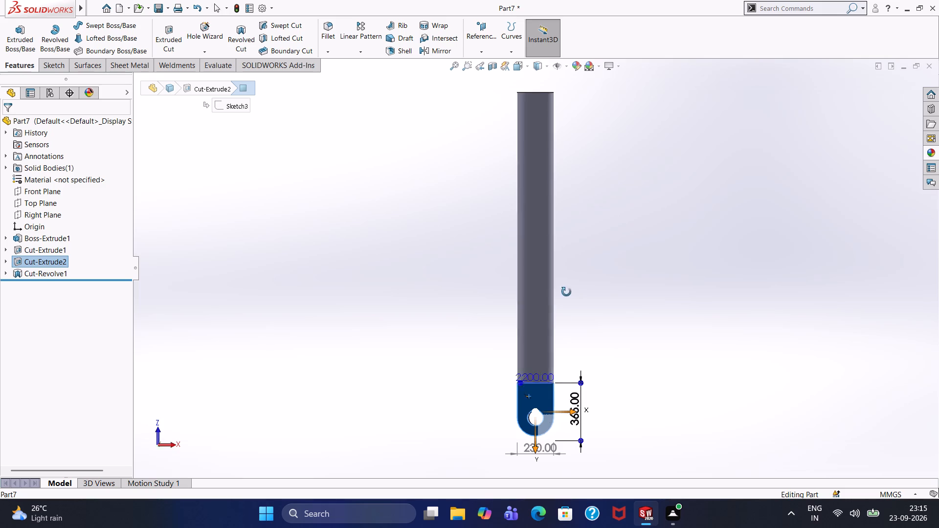
{"action": "middle_click_drag", "start_coordinate": [566, 292], "coordinate": [488, 297]}
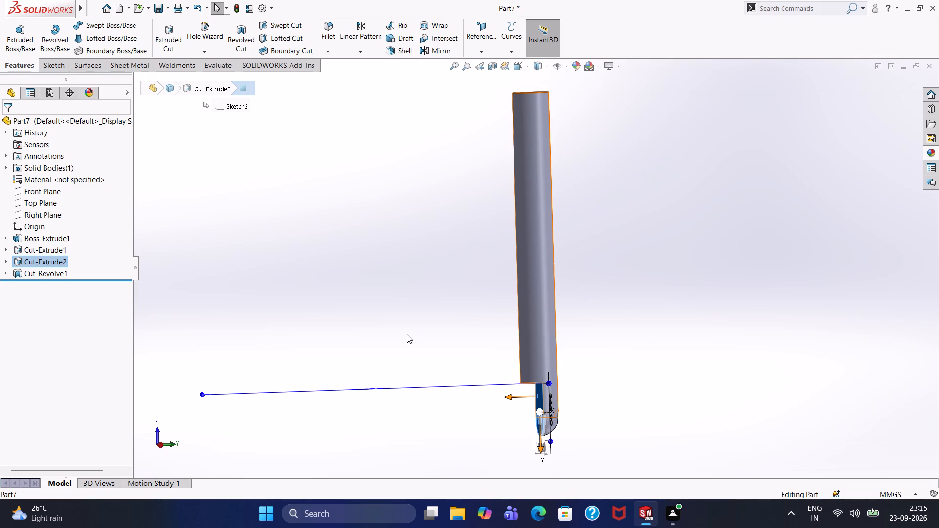
{"action": "key", "text": "Escape"}
{"action": "middle_click_drag", "start_coordinate": [415, 325], "coordinate": [613, 228]}
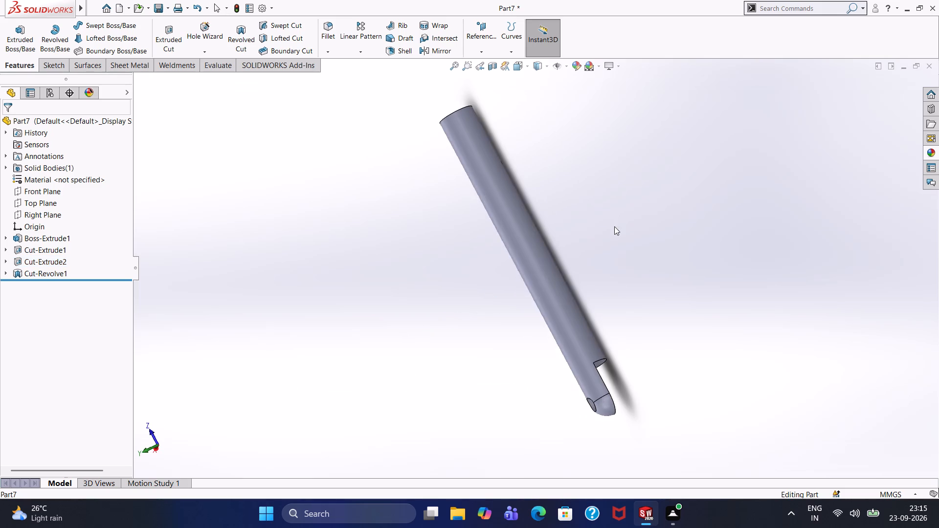
{"action": "middle_click_drag", "start_coordinate": [419, 256], "coordinate": [296, 142]}
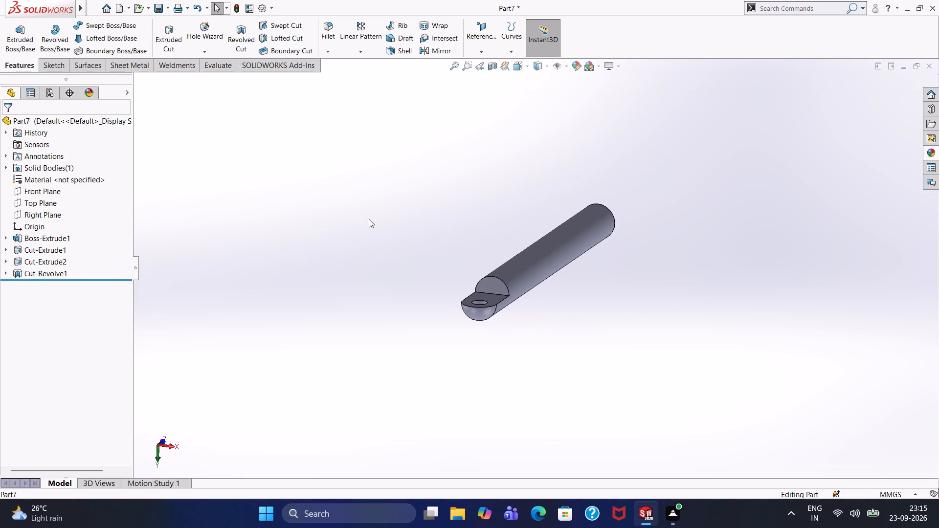
{"action": "middle_click_drag", "start_coordinate": [528, 367], "coordinate": [422, 370]}
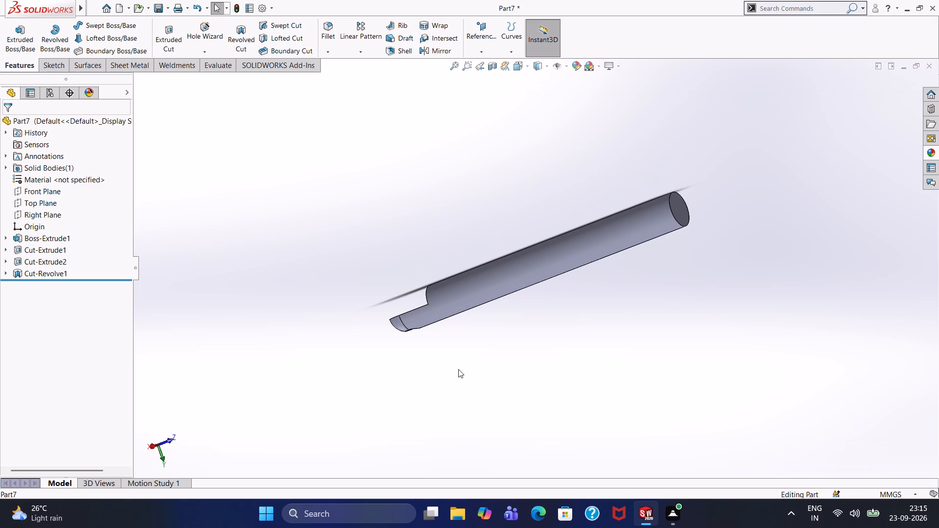
{"action": "middle_click_drag", "start_coordinate": [625, 297], "coordinate": [585, 389]}
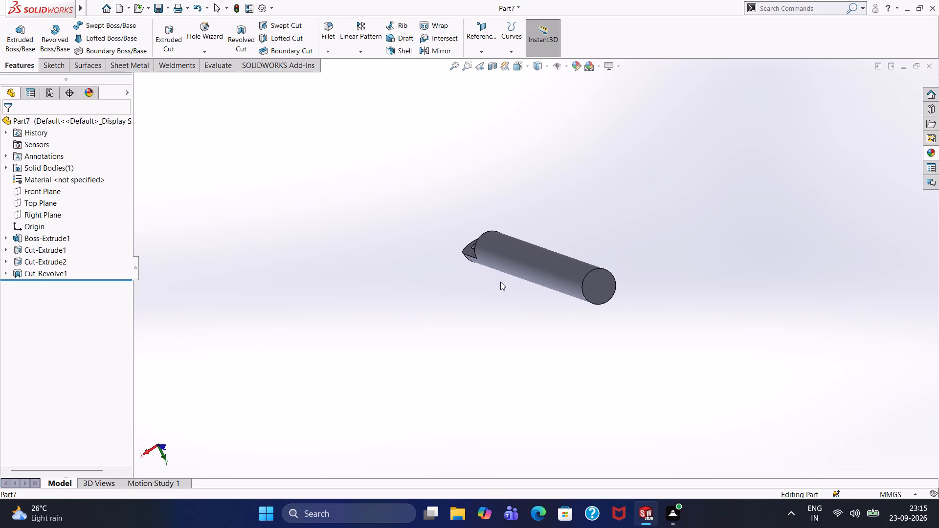
{"action": "middle_click_drag", "start_coordinate": [503, 289], "coordinate": [521, 398]}
{"action": "middle_click_drag", "start_coordinate": [711, 289], "coordinate": [708, 333]}
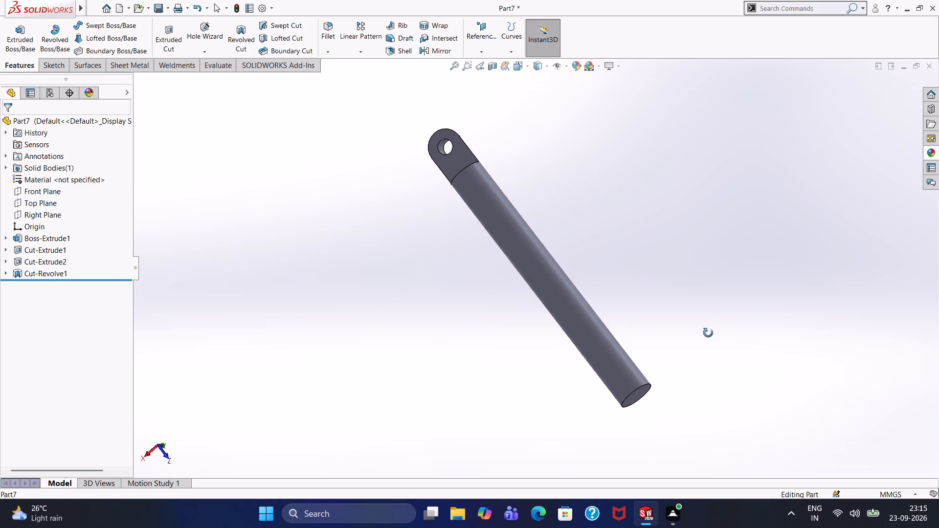
{"action": "middle_click_drag", "start_coordinate": [708, 333], "coordinate": [708, 369]}
{"action": "middle_click_drag", "start_coordinate": [489, 103], "coordinate": [539, 102]}
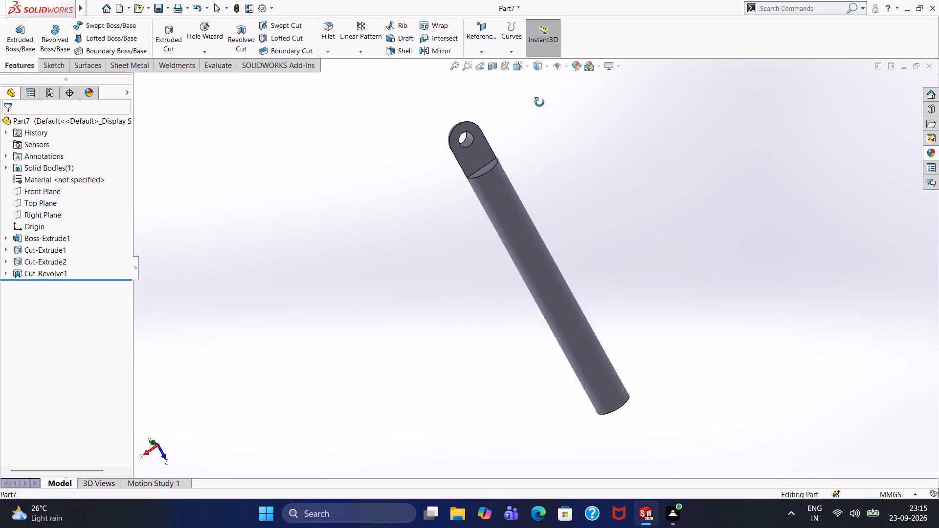
{"action": "middle_click_drag", "start_coordinate": [539, 102], "coordinate": [554, 91]}
{"action": "middle_click_drag", "start_coordinate": [534, 400], "coordinate": [506, 402]}
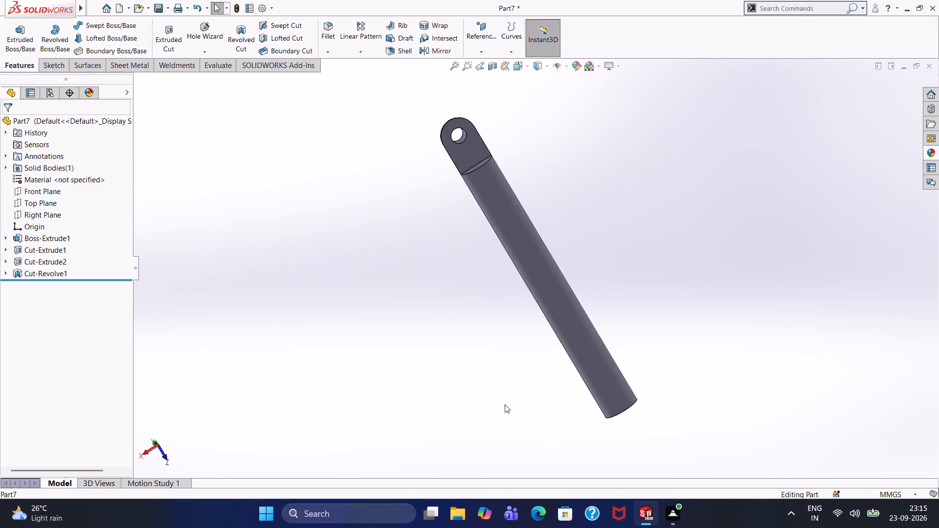
{"action": "middle_click_drag", "start_coordinate": [581, 442], "coordinate": [541, 420]}
{"action": "middle_click_drag", "start_coordinate": [701, 385], "coordinate": [687, 403]}
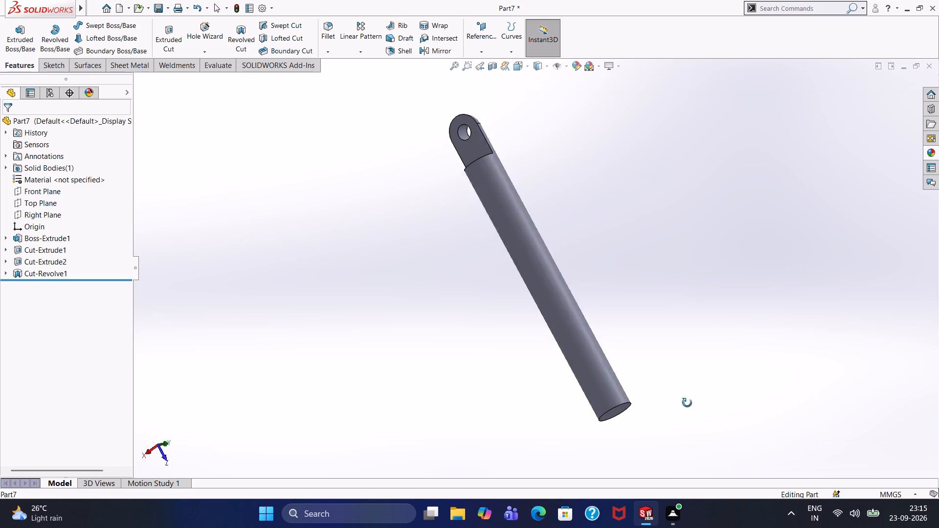
{"action": "middle_click_drag", "start_coordinate": [687, 403], "coordinate": [725, 431]}
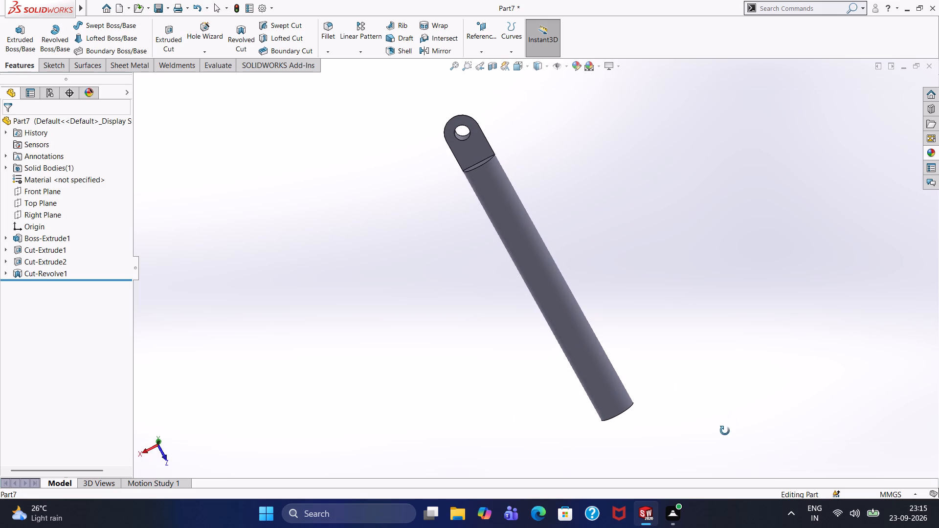
{"action": "middle_click_drag", "start_coordinate": [725, 431], "coordinate": [724, 431]}
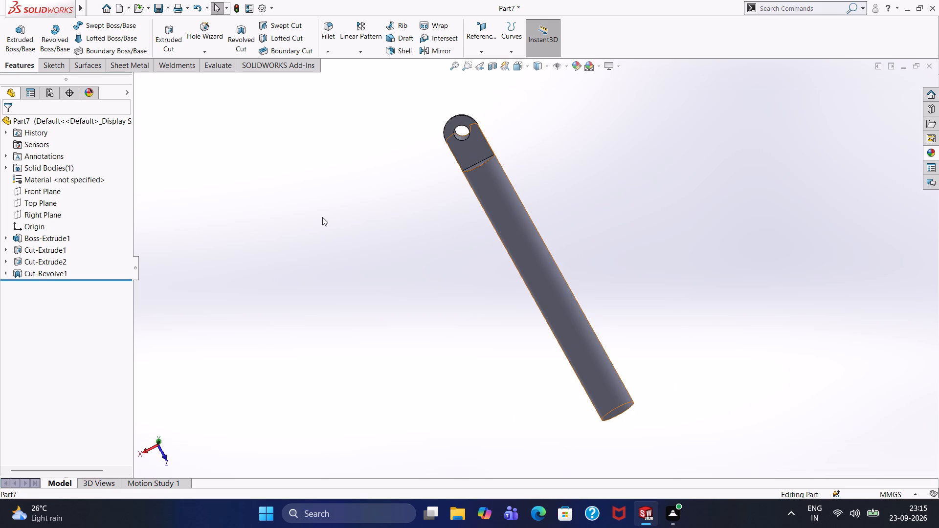
{"action": "left_click", "coordinate": [504, 207]}
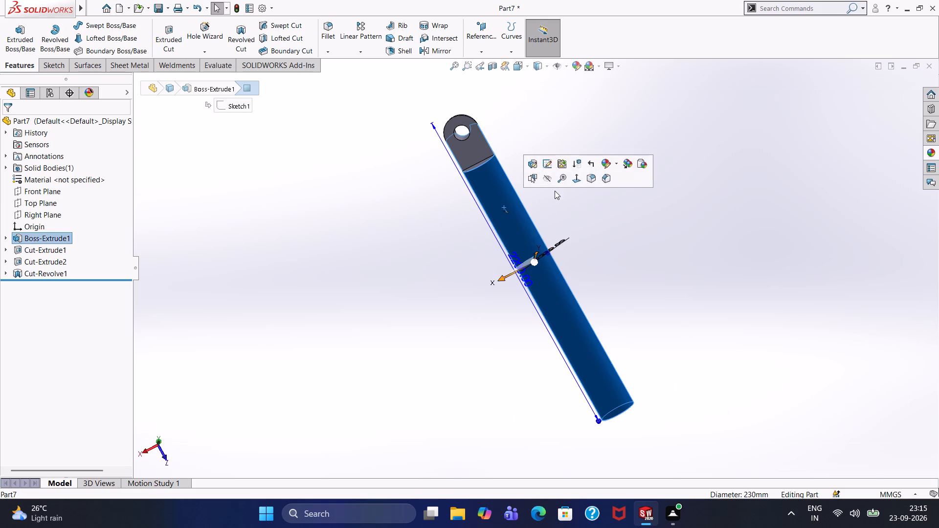
{"action": "left_click", "coordinate": [373, 161]}
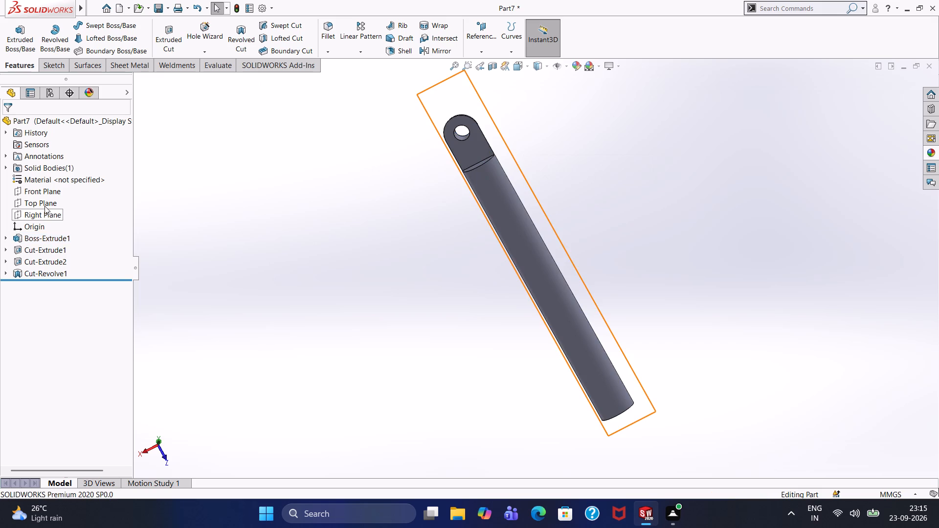
Start a new sketch on the Top Plane, viewed normal to the plane.
{"action": "left_click", "coordinate": [45, 206]}
{"action": "left_click", "coordinate": [52, 197]}
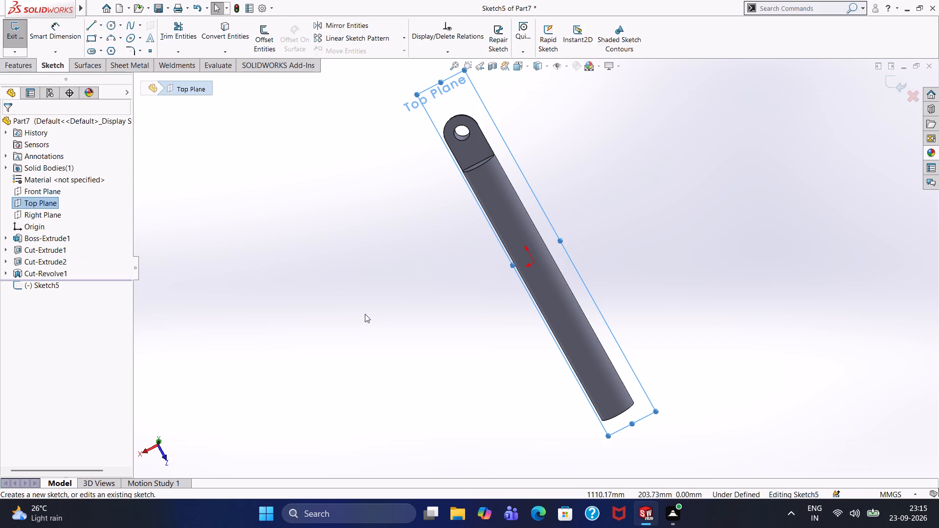
{"action": "key", "text": "ctrl+8"}
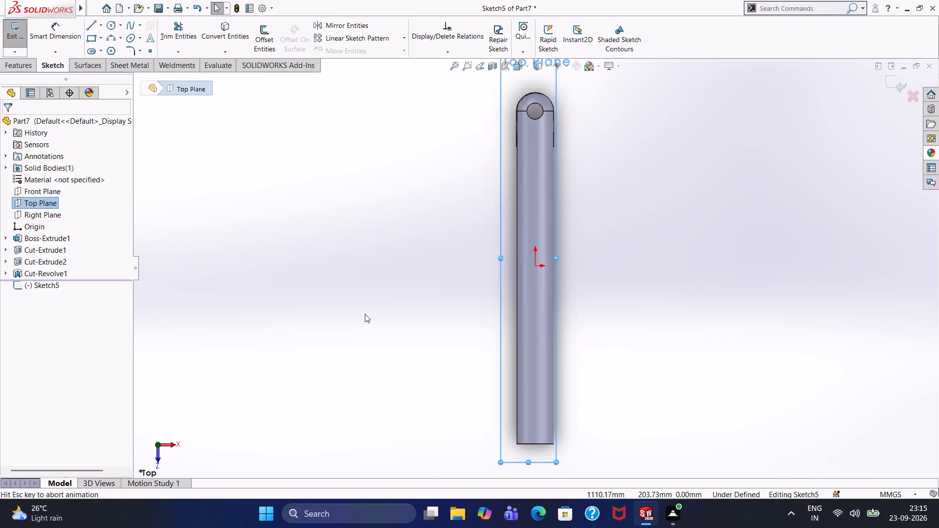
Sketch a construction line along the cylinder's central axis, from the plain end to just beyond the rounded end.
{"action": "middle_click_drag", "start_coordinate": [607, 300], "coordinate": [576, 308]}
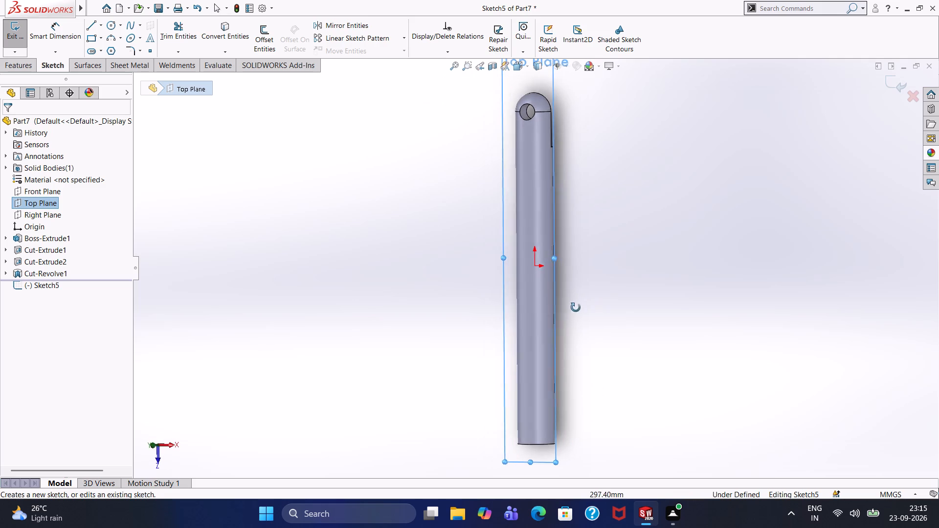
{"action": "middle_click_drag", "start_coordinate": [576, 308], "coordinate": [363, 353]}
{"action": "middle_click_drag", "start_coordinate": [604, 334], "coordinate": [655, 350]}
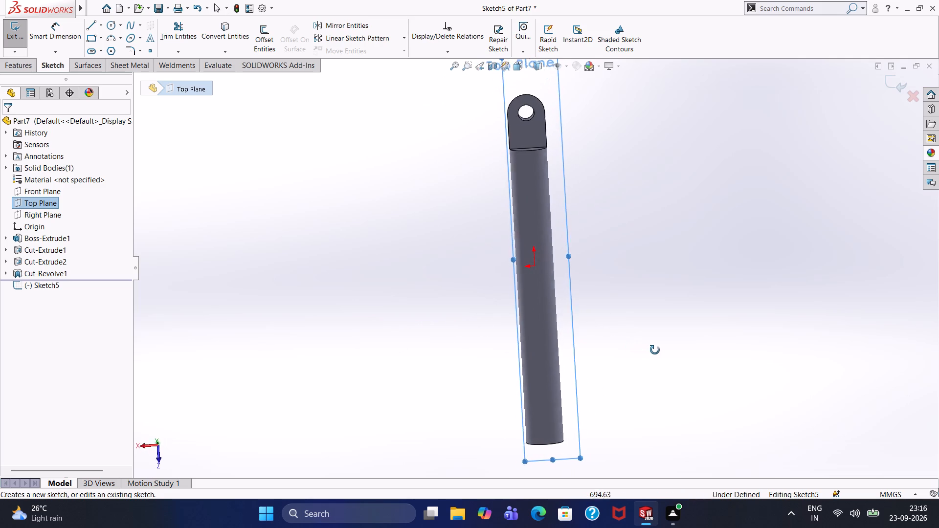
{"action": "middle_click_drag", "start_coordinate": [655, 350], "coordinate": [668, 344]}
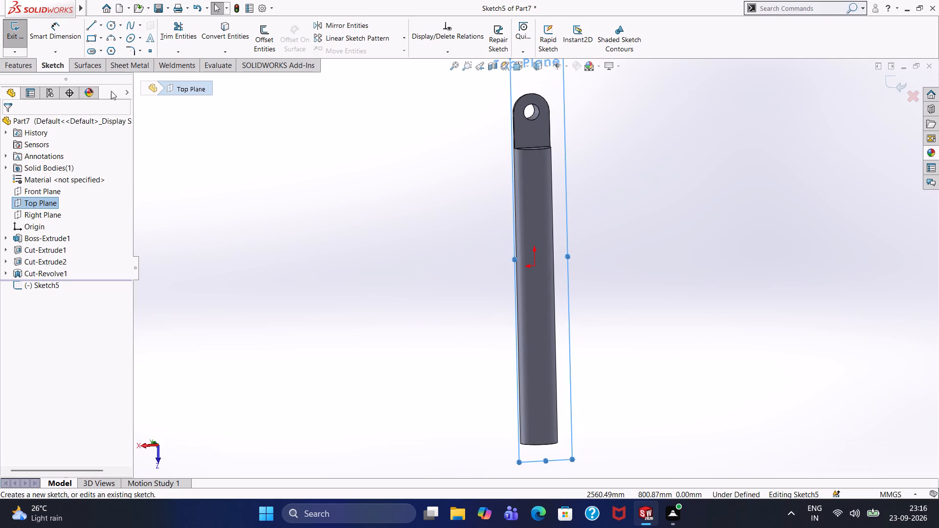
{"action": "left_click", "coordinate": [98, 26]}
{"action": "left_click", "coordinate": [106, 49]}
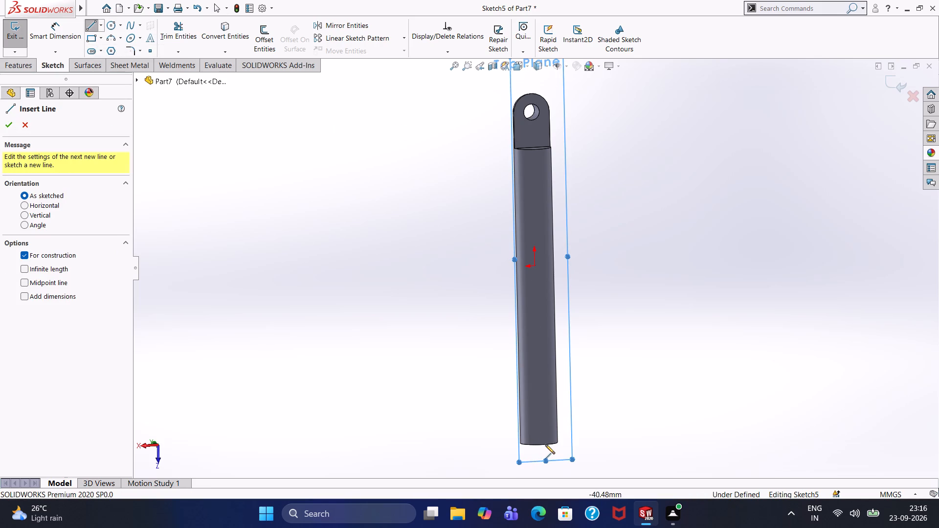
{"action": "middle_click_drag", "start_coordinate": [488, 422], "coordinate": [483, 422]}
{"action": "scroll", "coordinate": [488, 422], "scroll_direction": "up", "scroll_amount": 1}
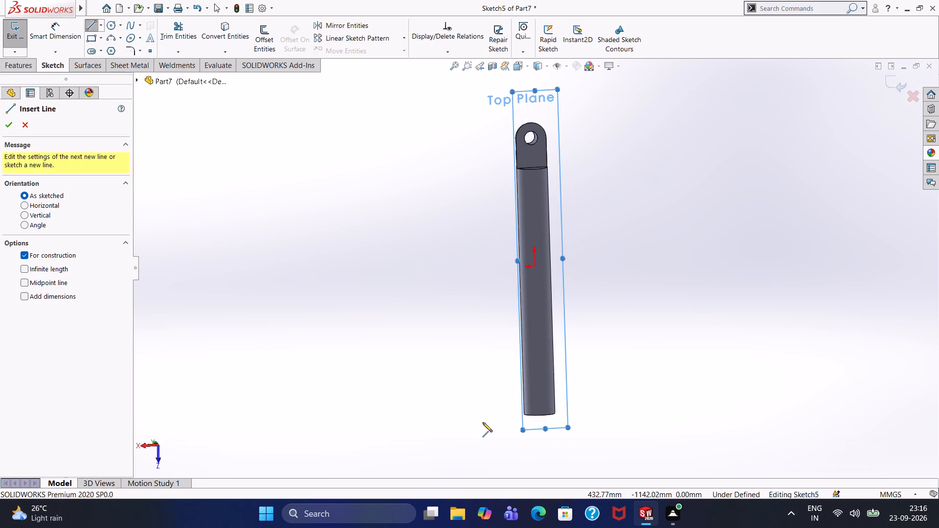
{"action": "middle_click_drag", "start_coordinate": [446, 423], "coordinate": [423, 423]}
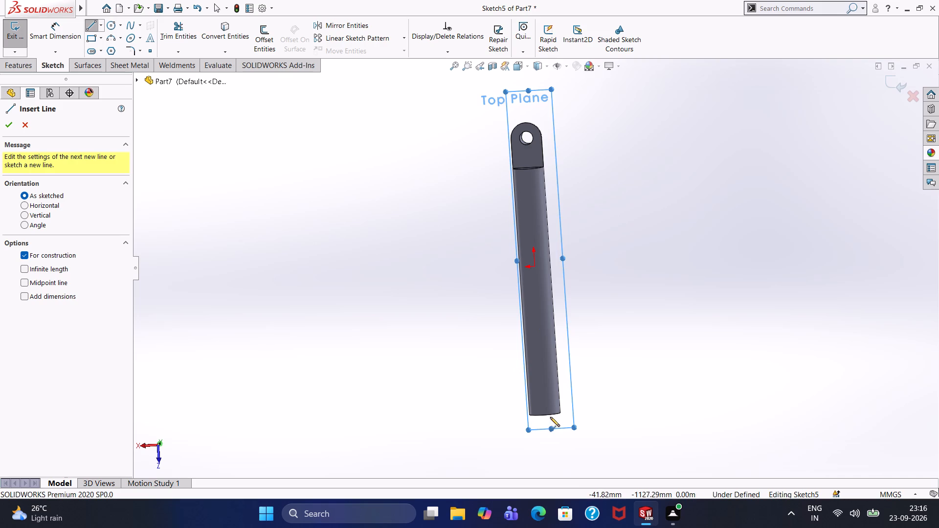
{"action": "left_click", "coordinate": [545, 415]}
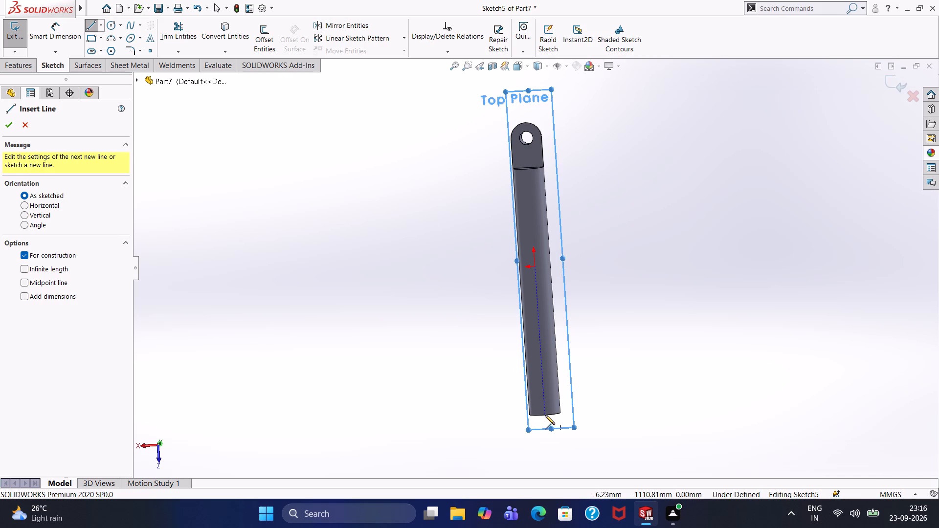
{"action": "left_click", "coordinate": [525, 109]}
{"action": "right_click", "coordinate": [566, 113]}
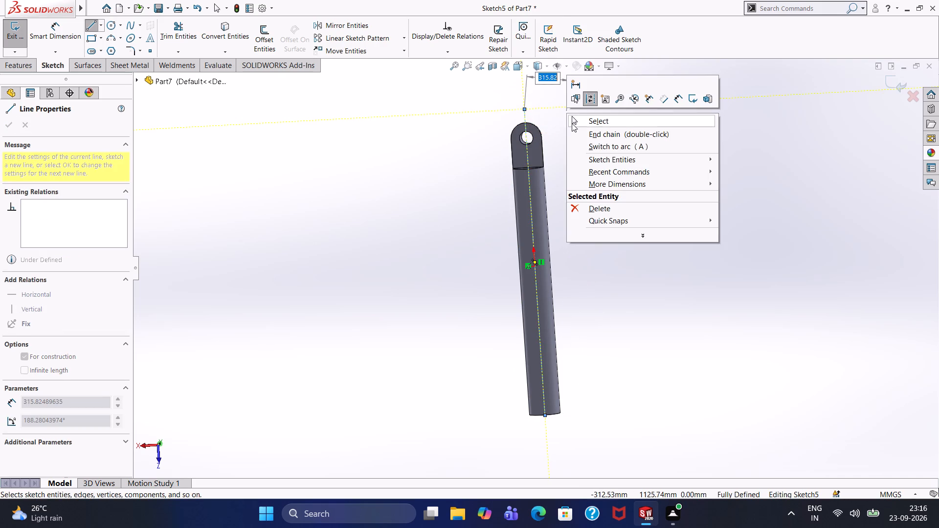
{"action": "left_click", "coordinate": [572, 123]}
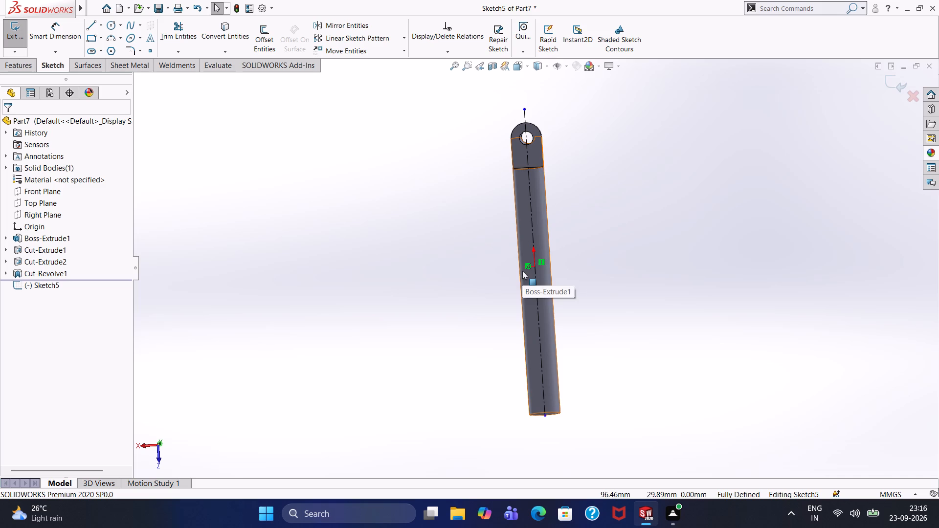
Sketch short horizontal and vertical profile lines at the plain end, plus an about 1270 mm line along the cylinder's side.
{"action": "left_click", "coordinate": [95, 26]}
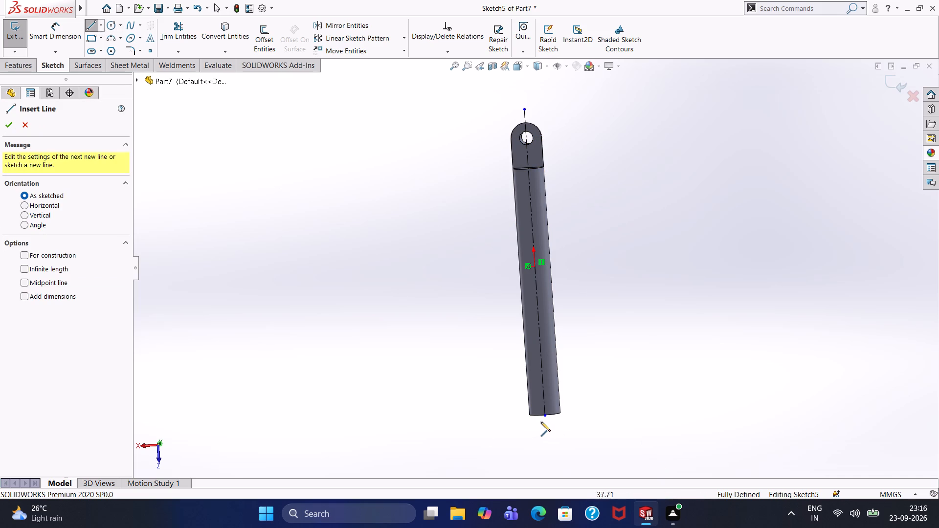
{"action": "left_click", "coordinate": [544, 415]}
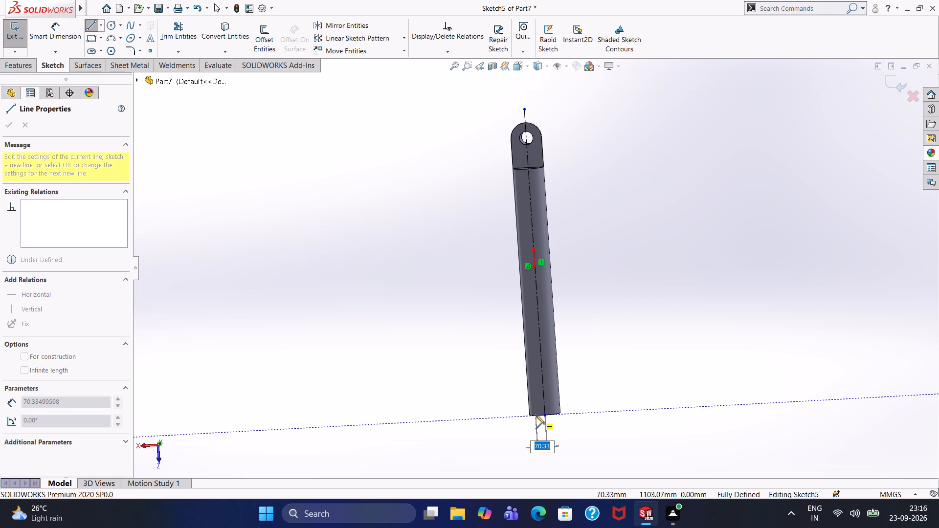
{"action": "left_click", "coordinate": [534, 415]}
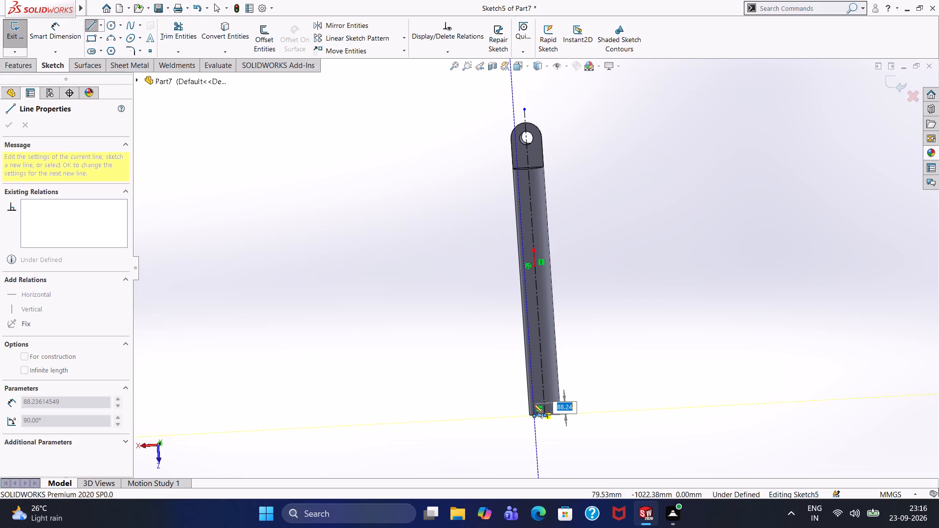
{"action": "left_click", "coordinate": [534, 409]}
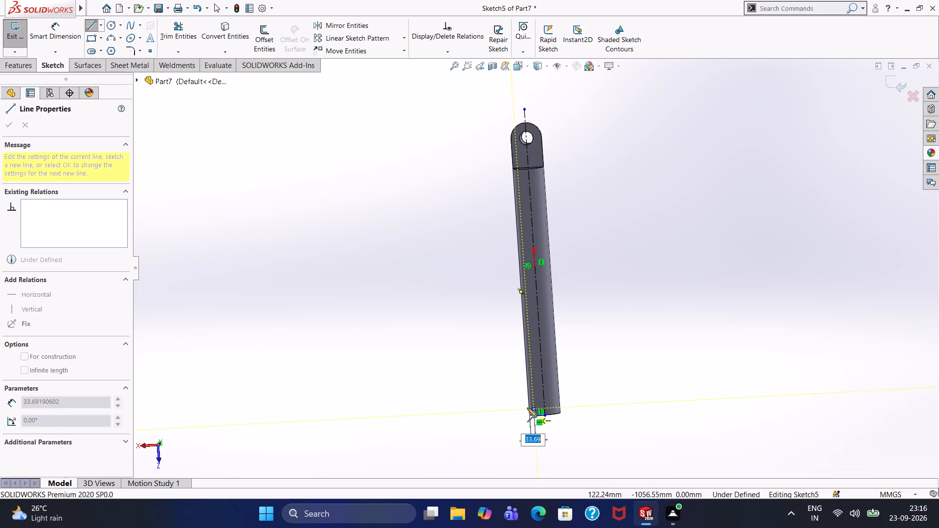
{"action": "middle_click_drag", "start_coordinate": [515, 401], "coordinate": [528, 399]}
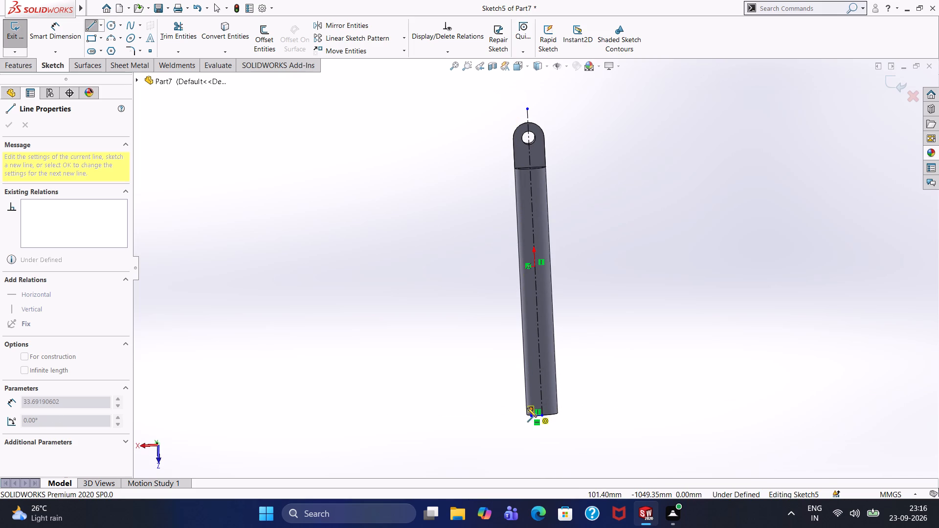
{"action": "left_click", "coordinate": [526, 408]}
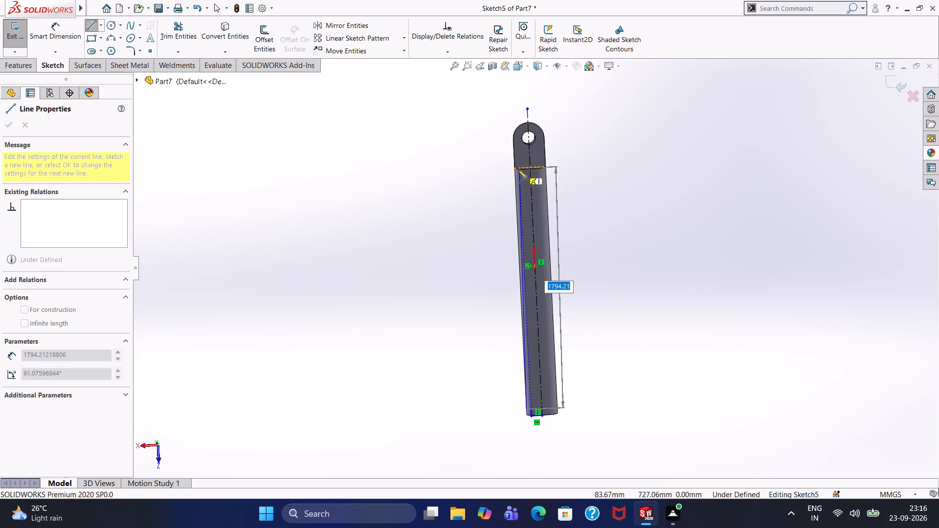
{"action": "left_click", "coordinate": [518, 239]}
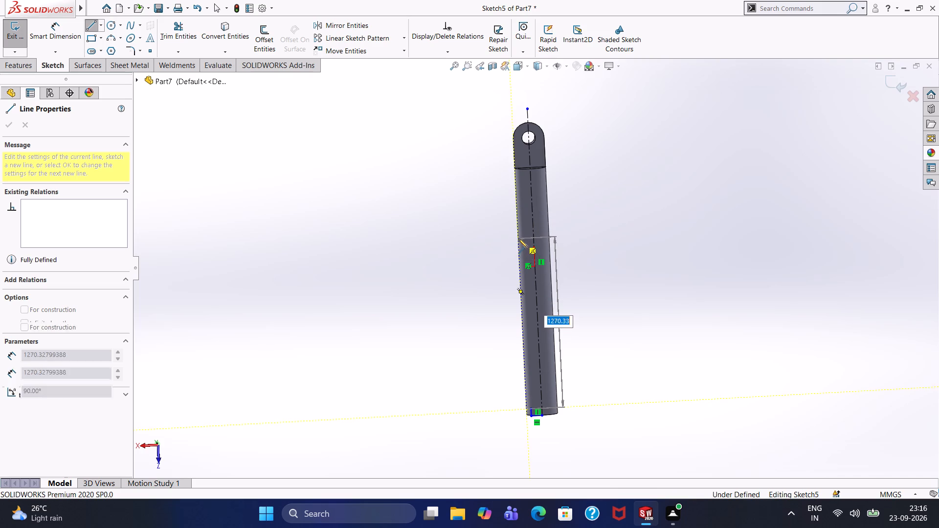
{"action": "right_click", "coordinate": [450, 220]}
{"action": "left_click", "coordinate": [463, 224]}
Examine the sketched profile lines at the cylinder's plain end from several angles and zoom levels.
{"action": "middle_click_drag", "start_coordinate": [457, 227], "coordinate": [470, 228]}
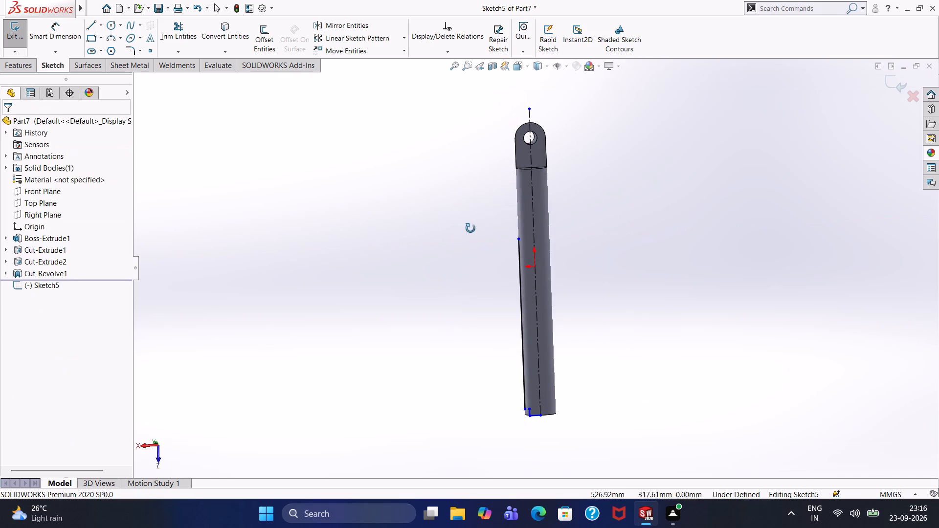
{"action": "middle_click_drag", "start_coordinate": [470, 228], "coordinate": [577, 262]}
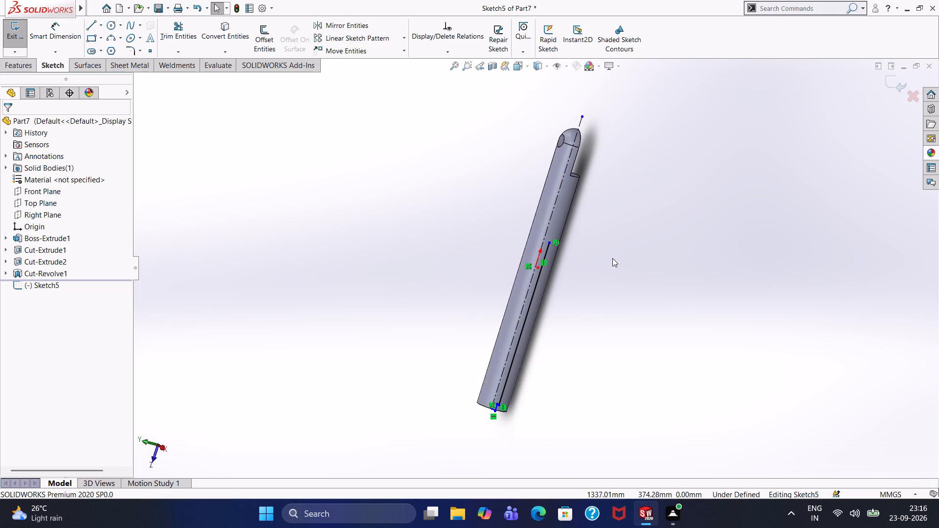
{"action": "middle_click_drag", "start_coordinate": [613, 257], "coordinate": [482, 257]}
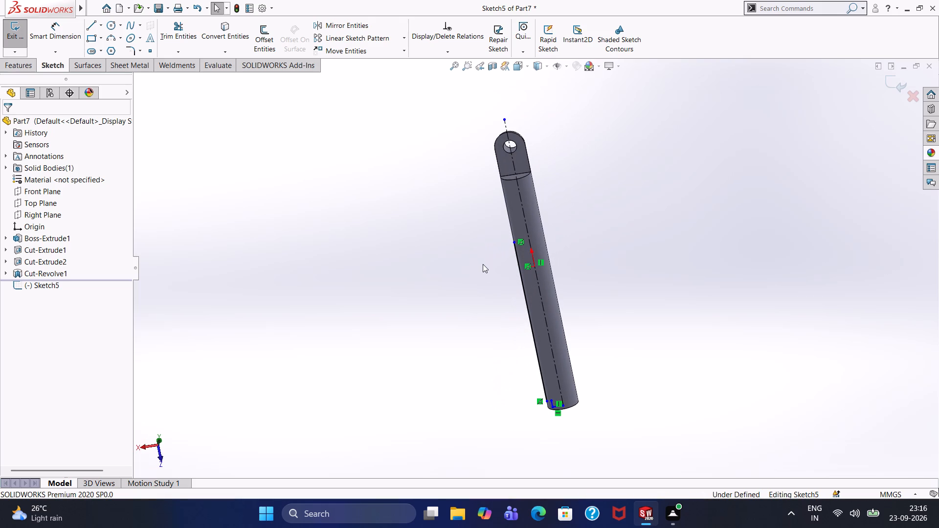
{"action": "scroll", "coordinate": [552, 417], "scroll_direction": "up", "scroll_amount": 2}
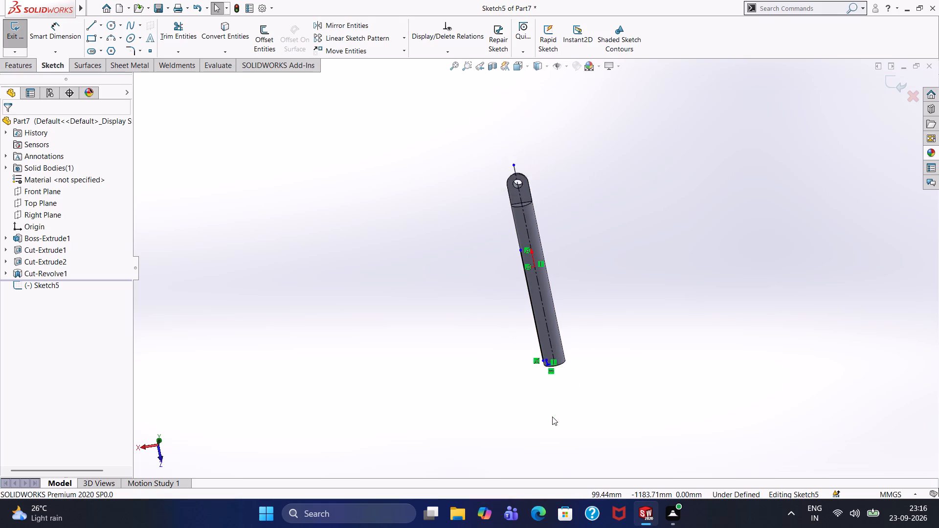
{"action": "scroll", "coordinate": [552, 417], "scroll_direction": "up", "scroll_amount": 2}
{"action": "scroll", "coordinate": [548, 327], "scroll_direction": "down", "scroll_amount": 4}
{"action": "scroll", "coordinate": [508, 308], "scroll_direction": "down", "scroll_amount": 6}
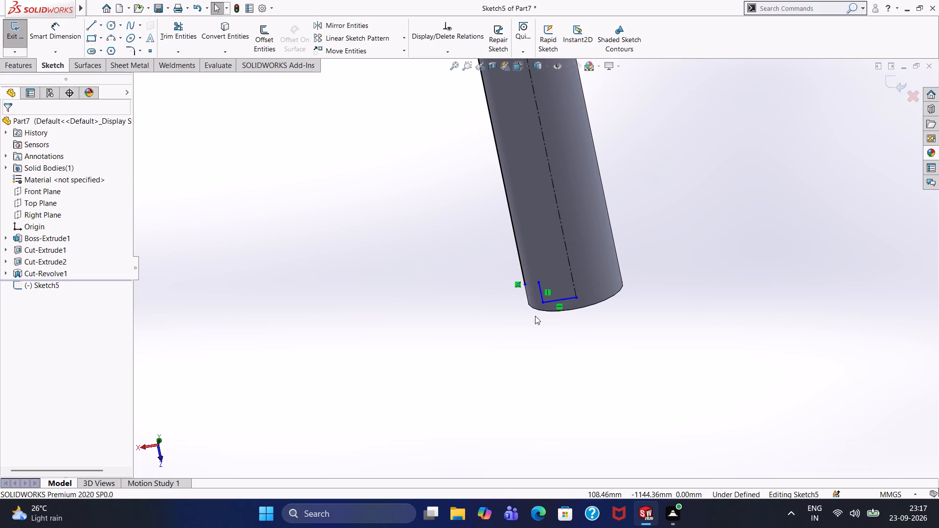
{"action": "scroll", "coordinate": [536, 315], "scroll_direction": "down", "scroll_amount": 2}
{"action": "scroll", "coordinate": [536, 315], "scroll_direction": "up", "scroll_amount": 1}
{"action": "scroll", "coordinate": [540, 297], "scroll_direction": "down", "scroll_amount": 1}
{"action": "scroll", "coordinate": [540, 297], "scroll_direction": "up", "scroll_amount": 1}
{"action": "scroll", "coordinate": [543, 284], "scroll_direction": "down", "scroll_amount": 5}
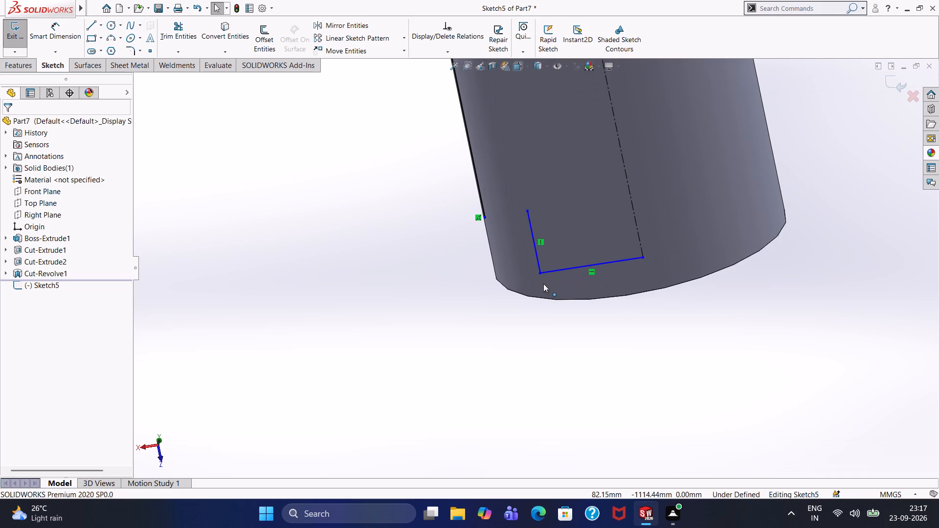
{"action": "scroll", "coordinate": [544, 284], "scroll_direction": "up", "scroll_amount": 5}
{"action": "scroll", "coordinate": [544, 283], "scroll_direction": "down", "scroll_amount": 1}
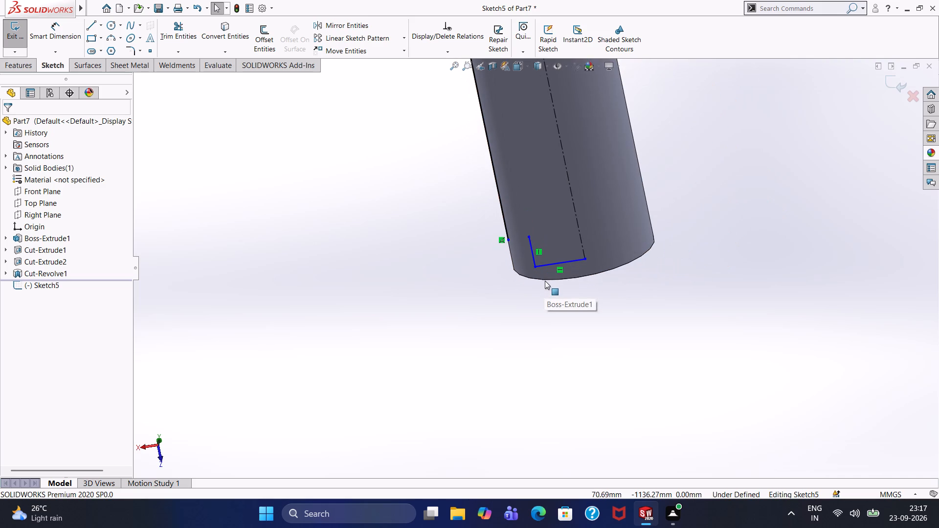
{"action": "scroll", "coordinate": [545, 281], "scroll_direction": "up", "scroll_amount": 1}
{"action": "scroll", "coordinate": [545, 281], "scroll_direction": "down", "scroll_amount": 1}
{"action": "scroll", "coordinate": [545, 281], "scroll_direction": "up", "scroll_amount": 2}
{"action": "middle_click_drag", "start_coordinate": [693, 189], "coordinate": [698, 267]}
{"action": "middle_click_drag", "start_coordinate": [698, 263], "coordinate": [494, 196]}
{"action": "middle_click_drag", "start_coordinate": [583, 242], "coordinate": [584, 243]}
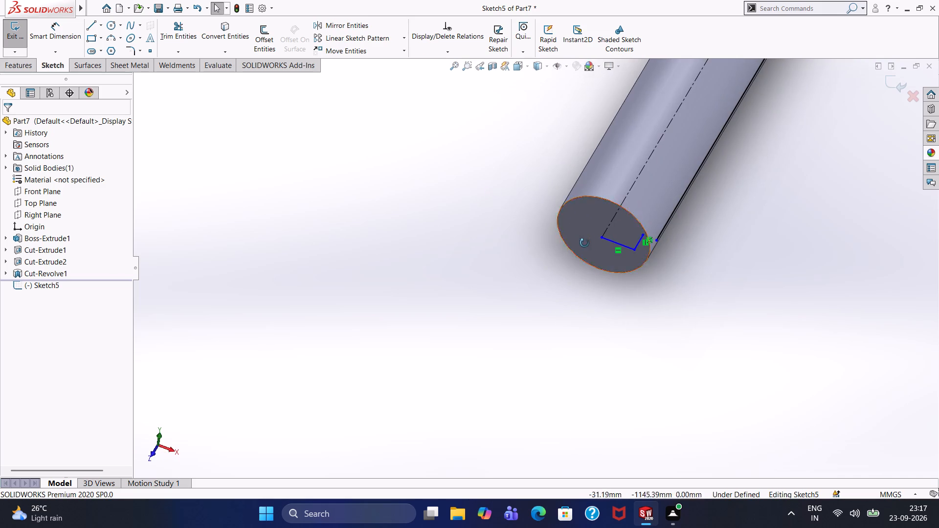
{"action": "middle_click_drag", "start_coordinate": [584, 243], "coordinate": [766, 213]}
{"action": "middle_click_drag", "start_coordinate": [768, 211], "coordinate": [827, 164]}
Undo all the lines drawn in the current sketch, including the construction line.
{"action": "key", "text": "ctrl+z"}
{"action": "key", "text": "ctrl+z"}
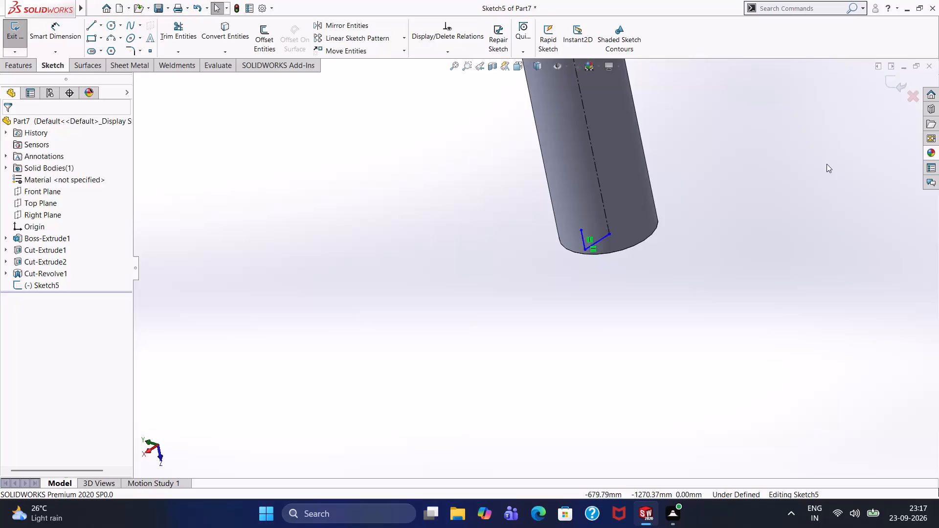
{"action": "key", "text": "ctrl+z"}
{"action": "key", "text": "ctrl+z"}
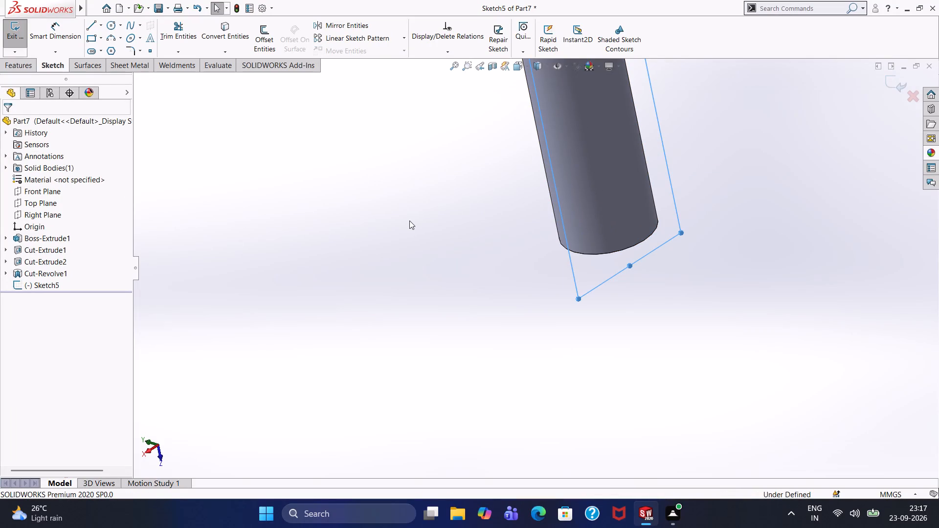
Sketch a construction line about 2249 mm long on the cylinder's axis, from the plain end's centre to just beyond the rounded end.
{"action": "scroll", "coordinate": [474, 226], "scroll_direction": "up", "scroll_amount": 2}
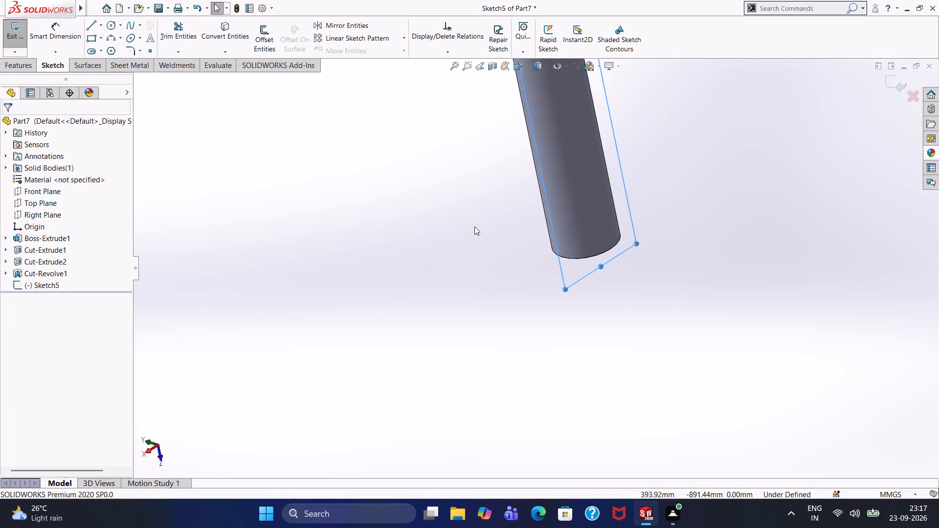
{"action": "scroll", "coordinate": [474, 226], "scroll_direction": "up", "scroll_amount": 8}
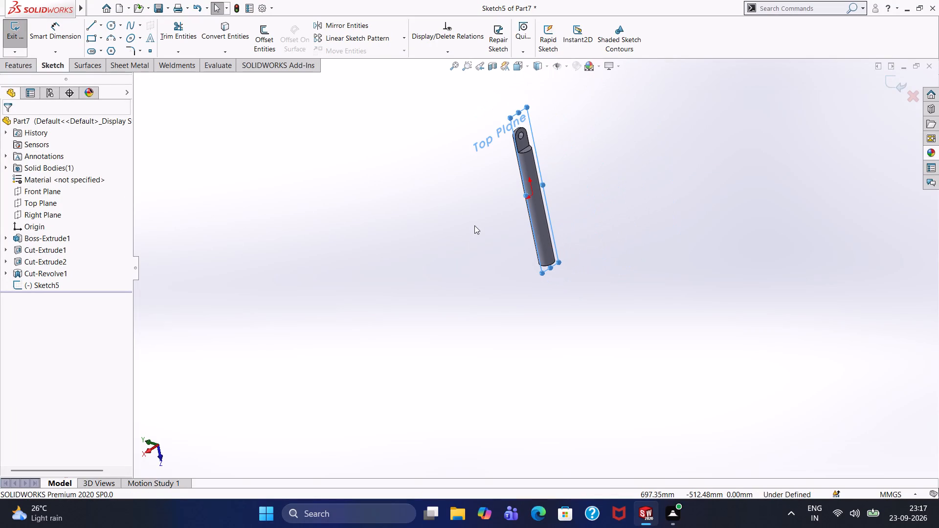
{"action": "key", "text": "ctrl+8"}
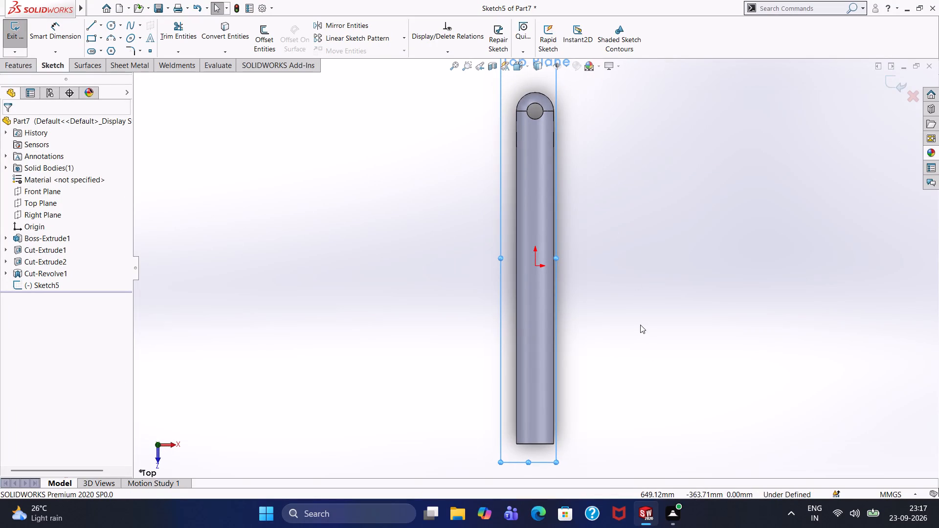
{"action": "middle_click_drag", "start_coordinate": [640, 325], "coordinate": [451, 337]}
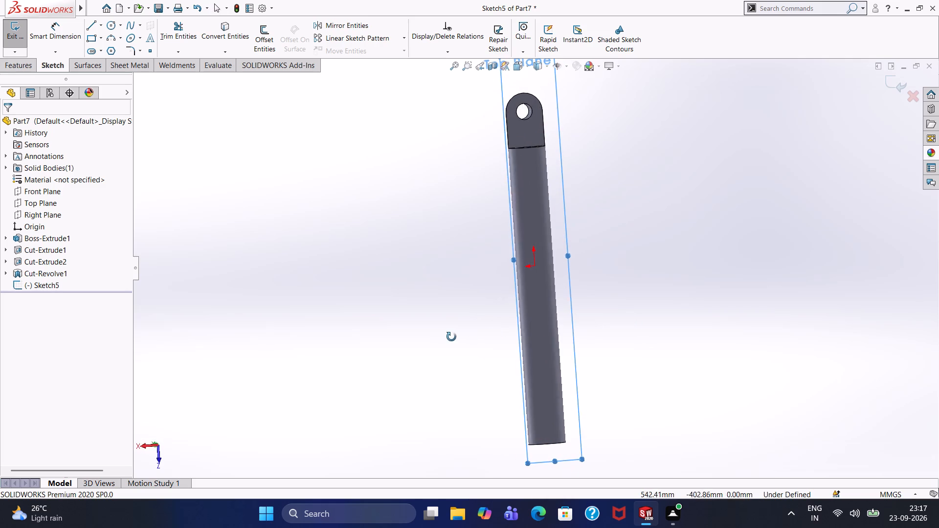
{"action": "middle_click_drag", "start_coordinate": [451, 337], "coordinate": [445, 335]}
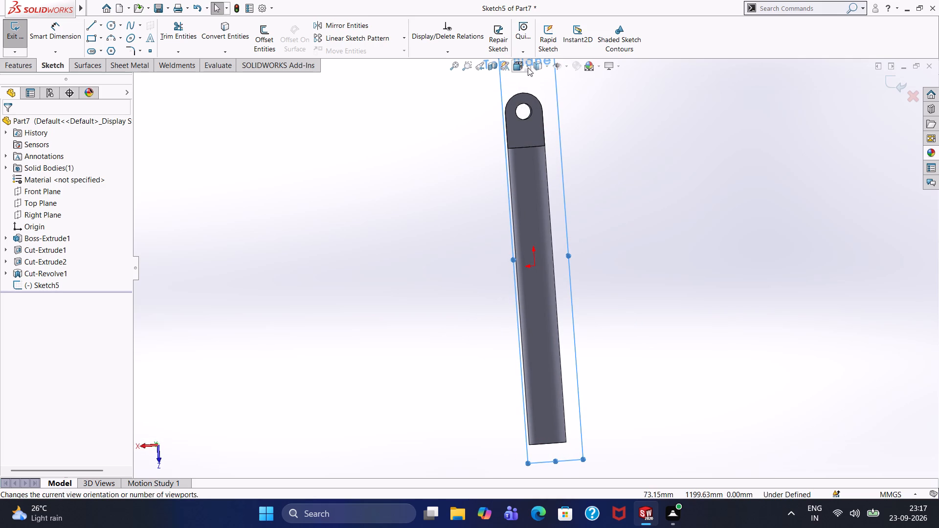
{"action": "left_click", "coordinate": [550, 64]}
{"action": "left_click_drag", "start_coordinate": [453, 117], "coordinate": [463, 110]}
{"action": "left_click", "coordinate": [514, 65]}
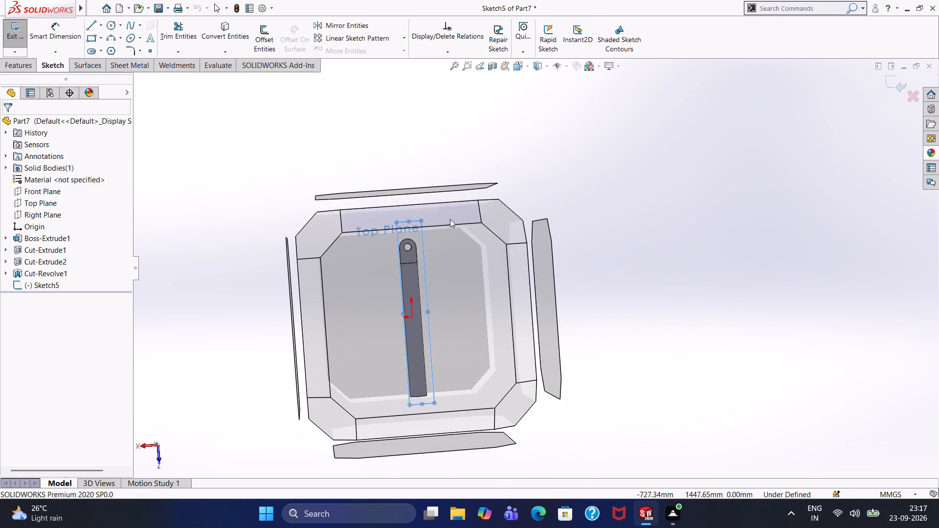
{"action": "left_click", "coordinate": [454, 254]}
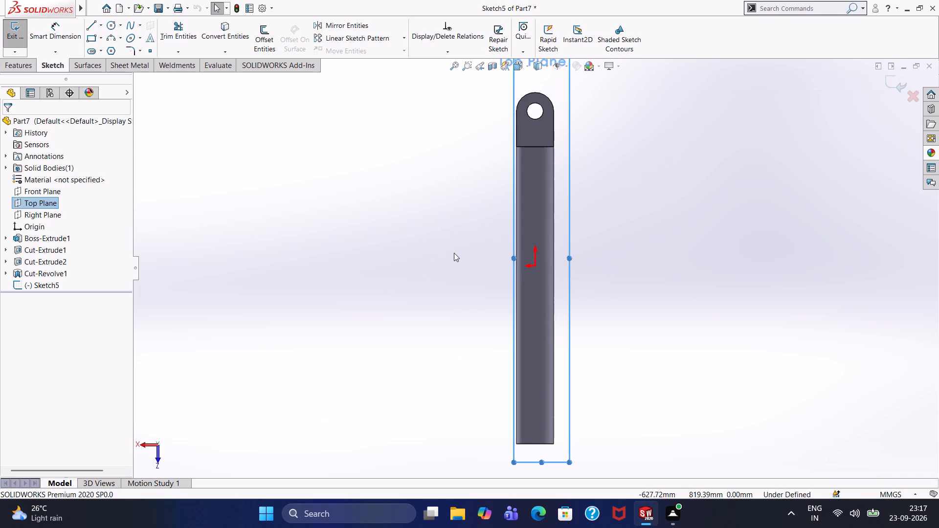
{"action": "left_click", "coordinate": [475, 221]}
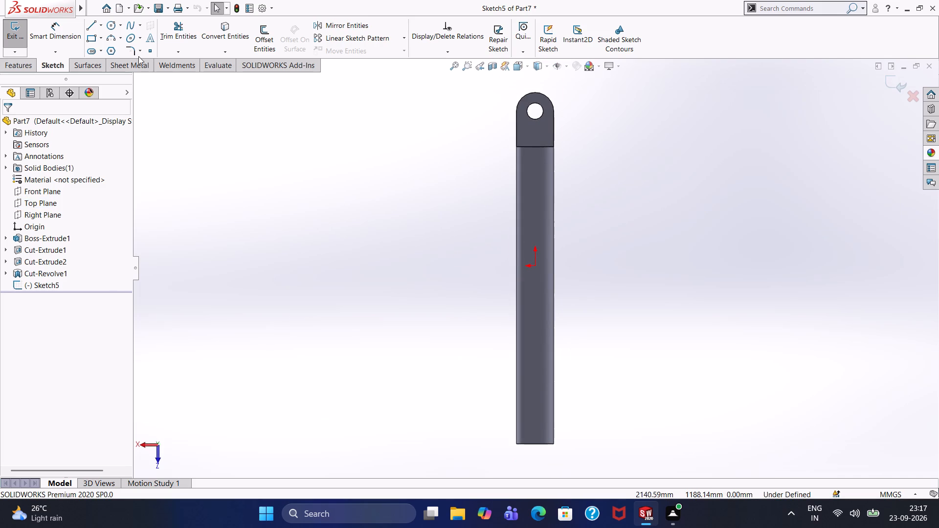
{"action": "left_click", "coordinate": [99, 25]}
{"action": "left_click", "coordinate": [114, 50]}
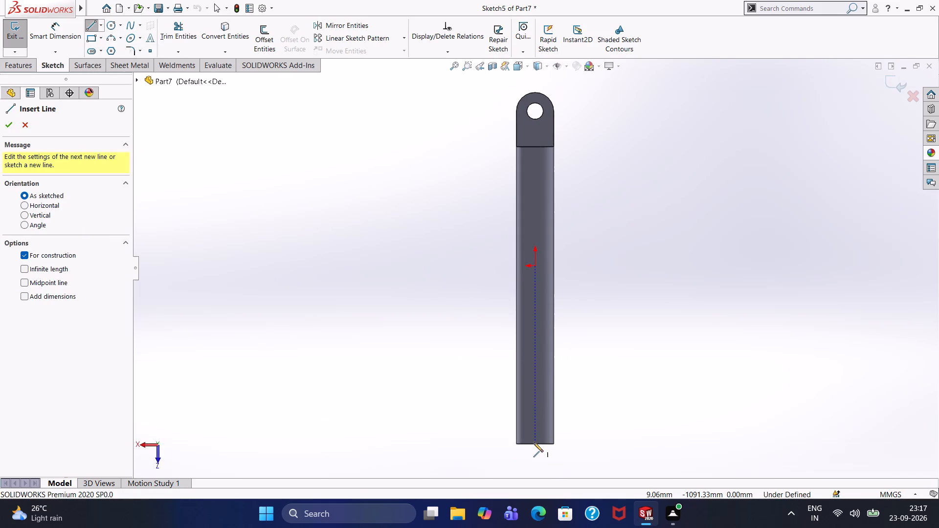
{"action": "left_click_drag", "start_coordinate": [535, 443], "coordinate": [535, 433]}
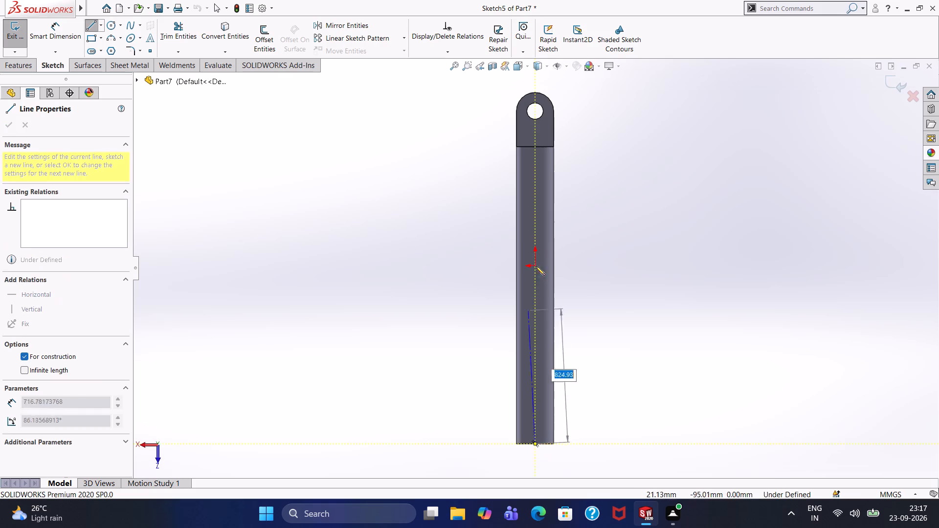
{"action": "left_click", "coordinate": [534, 80]}
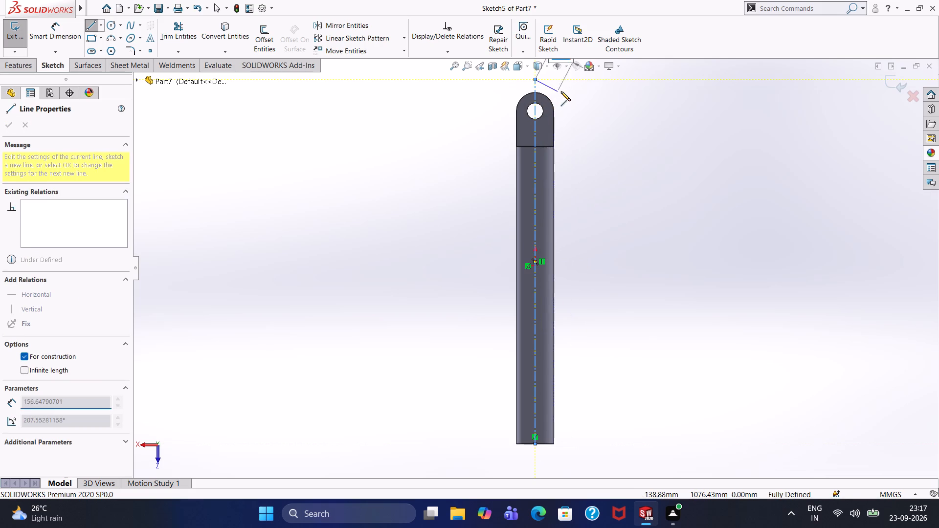
{"action": "right_click", "coordinate": [561, 91]}
{"action": "left_click", "coordinate": [570, 97]}
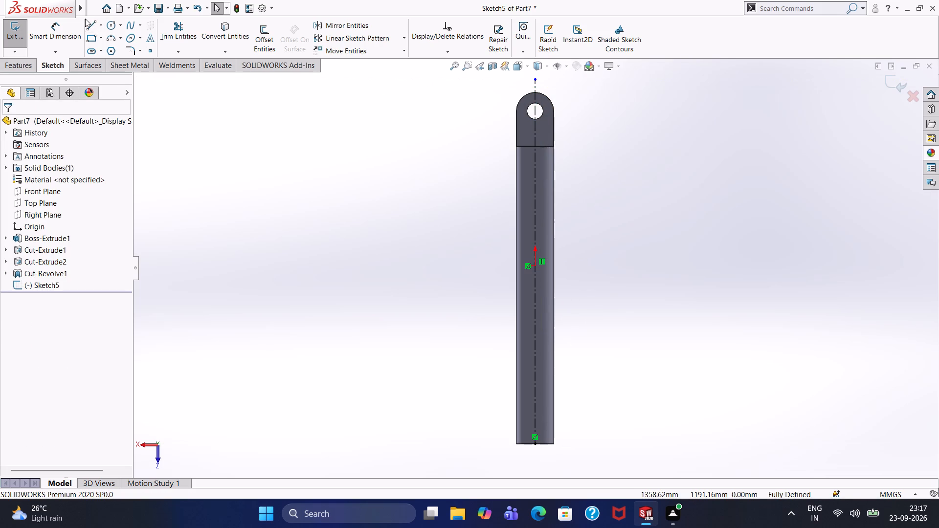
Sketch a line about 78.5 mm outward from the axis along the plain end, plus a perpendicular line about 45 mm into the cylinder.
{"action": "left_click", "coordinate": [87, 24]}
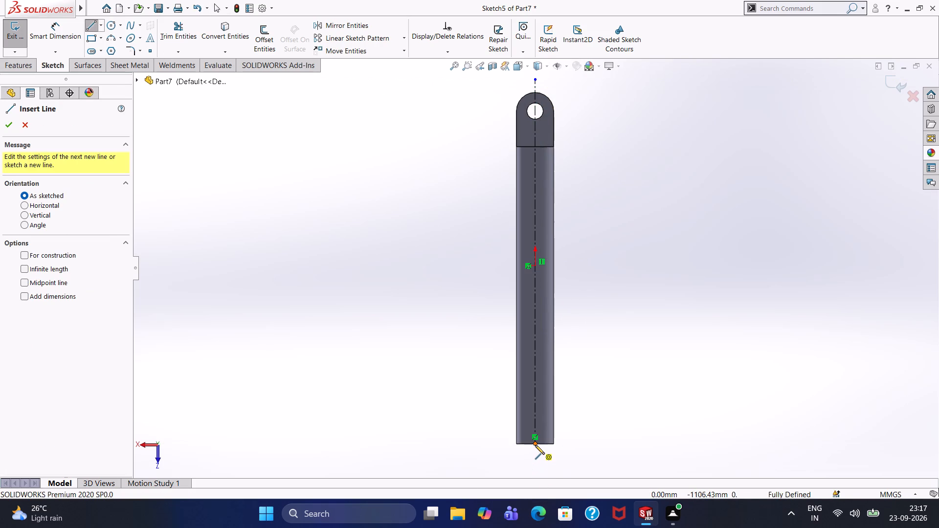
{"action": "left_click", "coordinate": [535, 444]}
{"action": "left_click", "coordinate": [522, 444]}
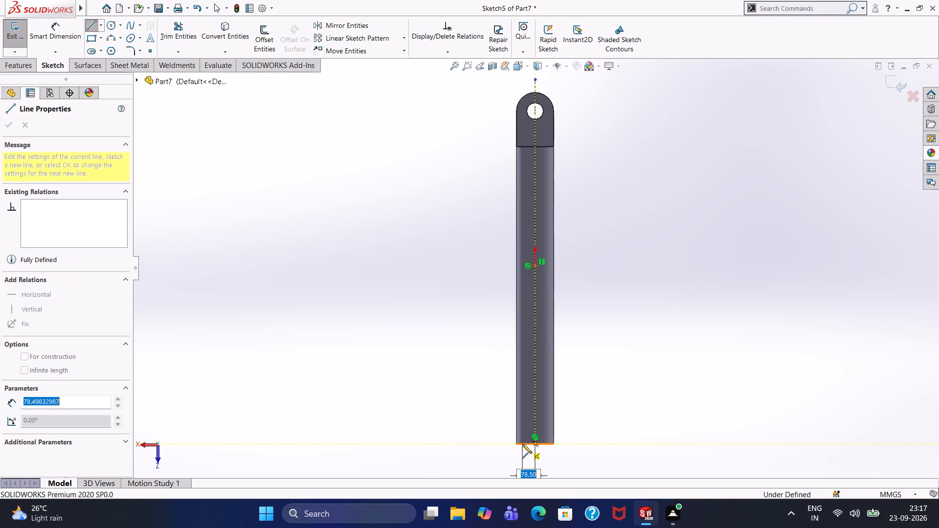
{"action": "left_click", "coordinate": [522, 437]}
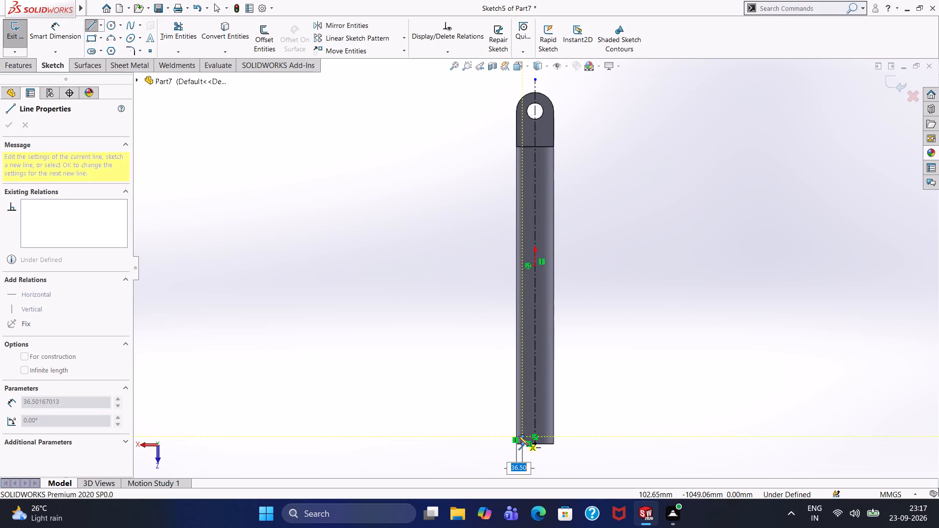
{"action": "scroll", "coordinate": [518, 436], "scroll_direction": "up", "scroll_amount": 1}
{"action": "scroll", "coordinate": [518, 436], "scroll_direction": "down", "scroll_amount": 1}
{"action": "scroll", "coordinate": [518, 436], "scroll_direction": "up", "scroll_amount": 1}
{"action": "scroll", "coordinate": [521, 372], "scroll_direction": "up", "scroll_amount": 2}
{"action": "scroll", "coordinate": [520, 346], "scroll_direction": "down", "scroll_amount": 1}
{"action": "scroll", "coordinate": [520, 346], "scroll_direction": "up", "scroll_amount": 1}
{"action": "scroll", "coordinate": [520, 346], "scroll_direction": "down", "scroll_amount": 1}
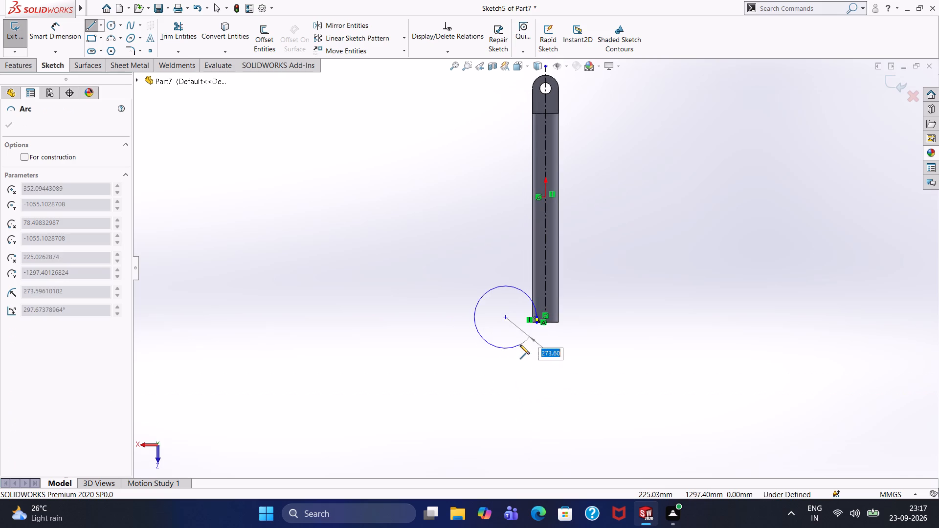
{"action": "scroll", "coordinate": [520, 344], "scroll_direction": "up", "scroll_amount": 1}
{"action": "scroll", "coordinate": [520, 344], "scroll_direction": "down", "scroll_amount": 8}
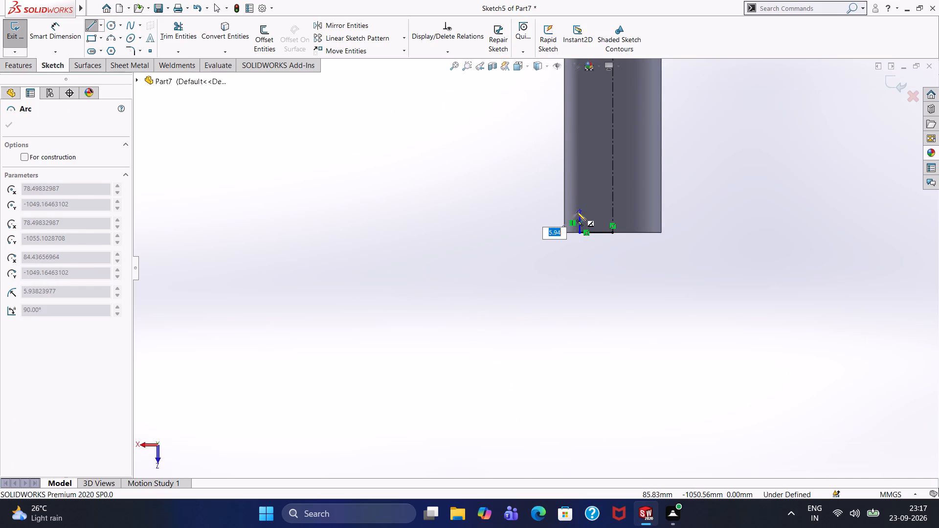
{"action": "key", "text": "Escape"}
Extend the profile with a line about 36.5 mm outward to the cylinder's side and one about 1359 mm along that side.
{"action": "left_click", "coordinate": [86, 26]}
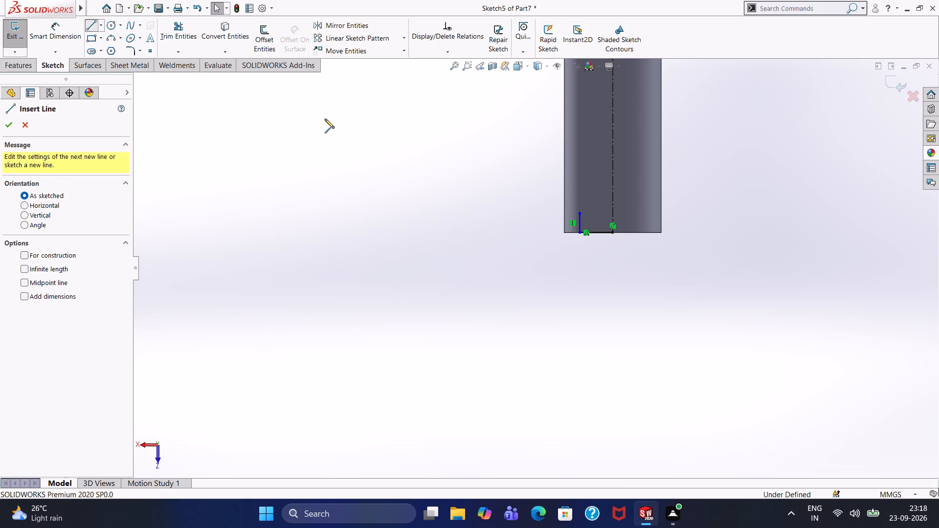
{"action": "left_click", "coordinate": [581, 215]}
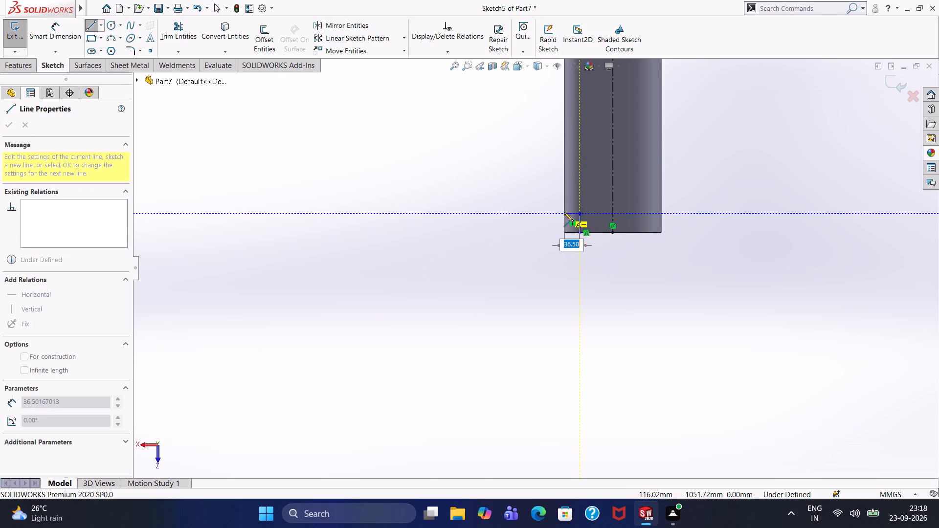
{"action": "left_click", "coordinate": [564, 212]}
{"action": "scroll", "coordinate": [565, 164], "scroll_direction": "up", "scroll_amount": 4}
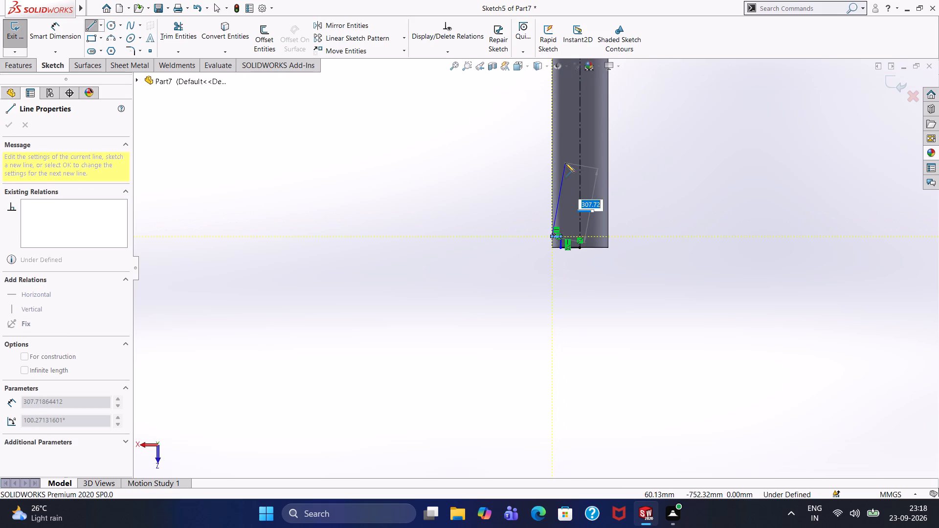
{"action": "scroll", "coordinate": [549, 144], "scroll_direction": "up", "scroll_amount": 5}
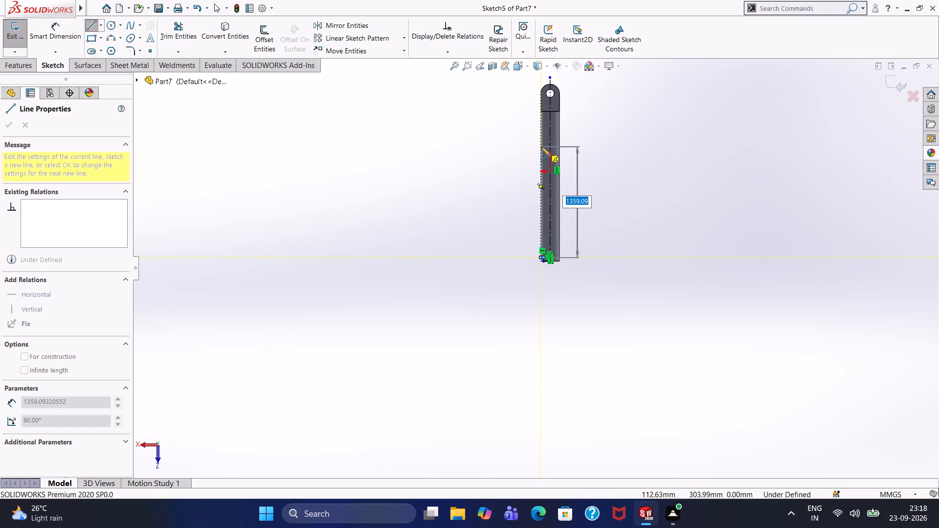
{"action": "left_click", "coordinate": [541, 147]}
{"action": "right_click", "coordinate": [517, 155]}
{"action": "left_click", "coordinate": [523, 160]}
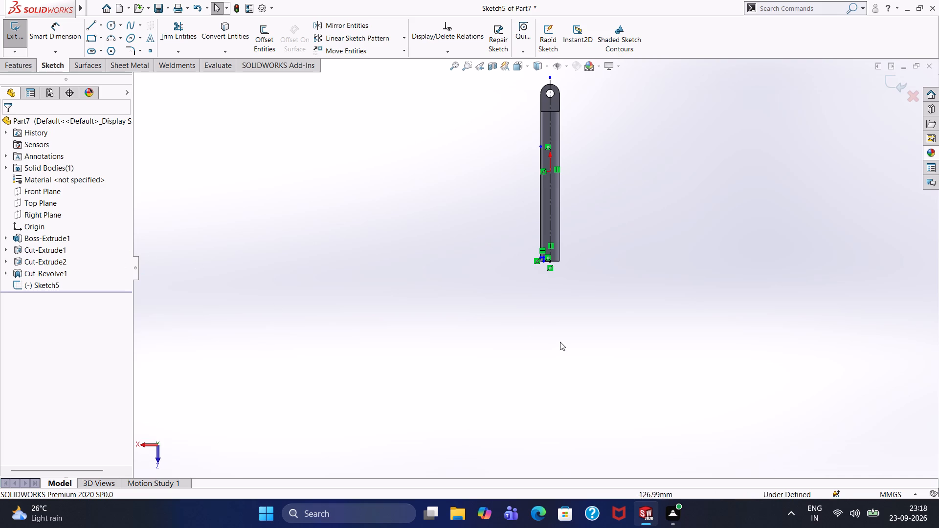
Delete all geometric relations in the current sketch.
{"action": "scroll", "coordinate": [503, 259], "scroll_direction": "down", "scroll_amount": 2}
{"action": "scroll", "coordinate": [573, 275], "scroll_direction": "down", "scroll_amount": 3}
{"action": "scroll", "coordinate": [573, 273], "scroll_direction": "up", "scroll_amount": 1}
{"action": "scroll", "coordinate": [573, 273], "scroll_direction": "down", "scroll_amount": 5}
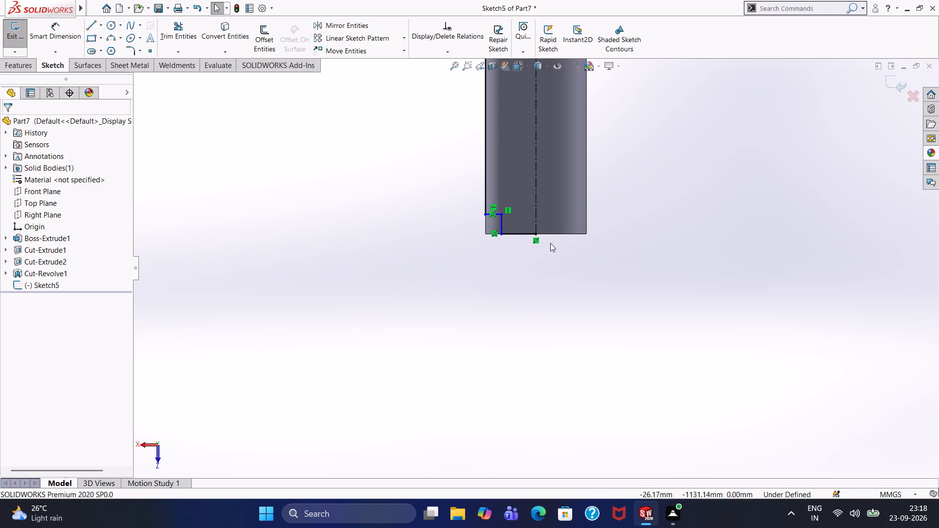
{"action": "left_click", "coordinate": [449, 48]}
{"action": "left_click", "coordinate": [465, 63]}
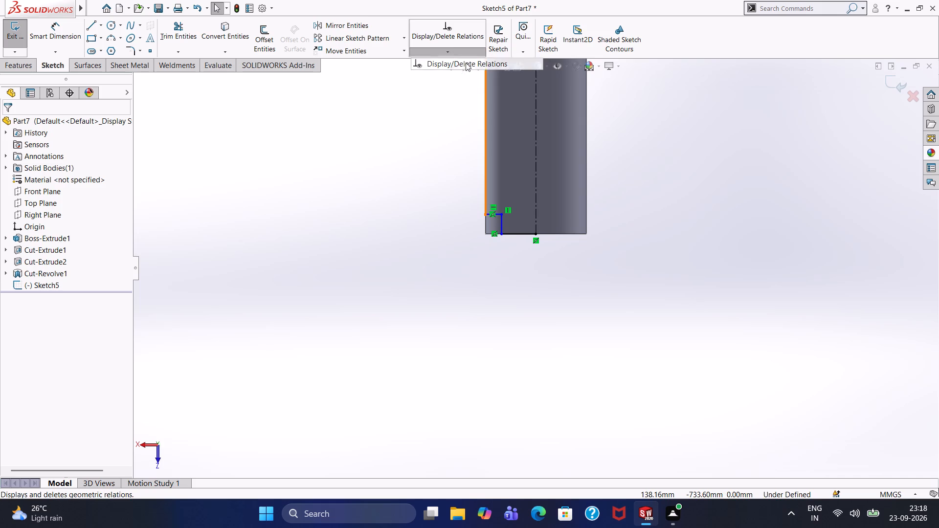
{"action": "left_click", "coordinate": [91, 336]}
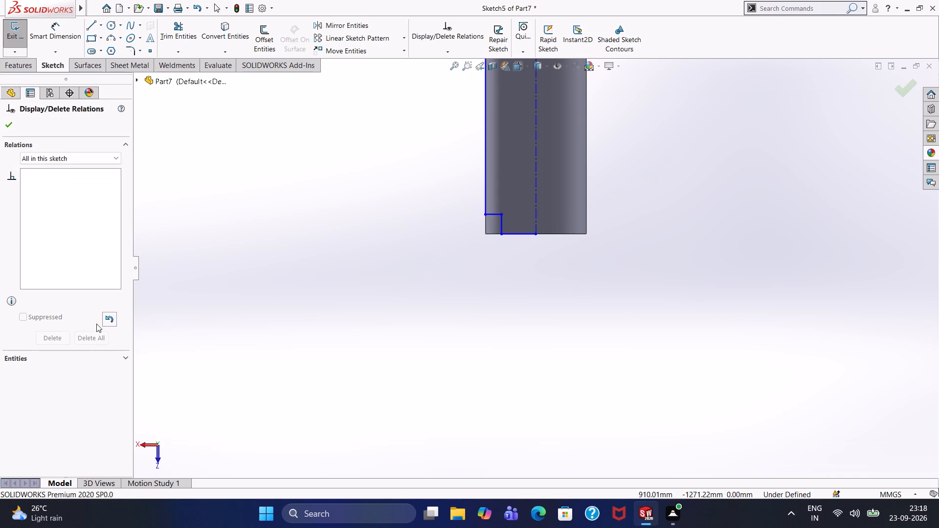
{"action": "left_click", "coordinate": [6, 129]}
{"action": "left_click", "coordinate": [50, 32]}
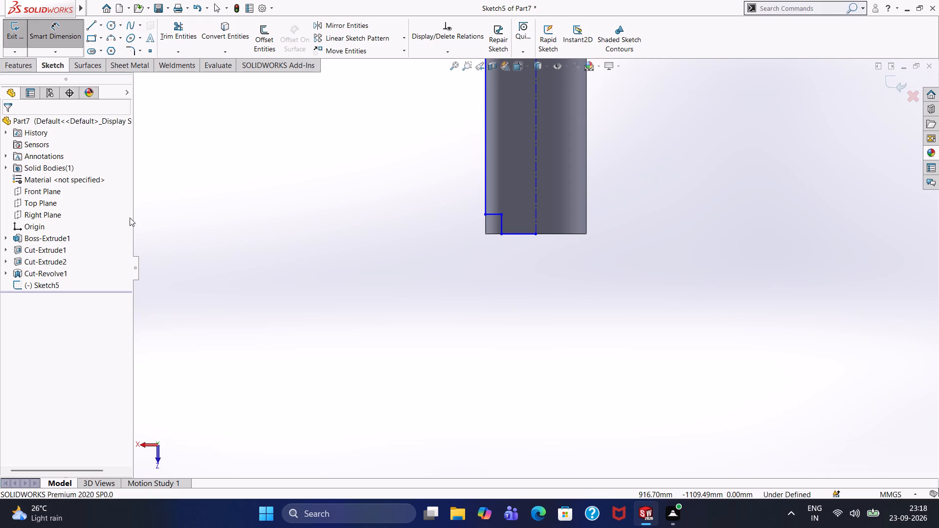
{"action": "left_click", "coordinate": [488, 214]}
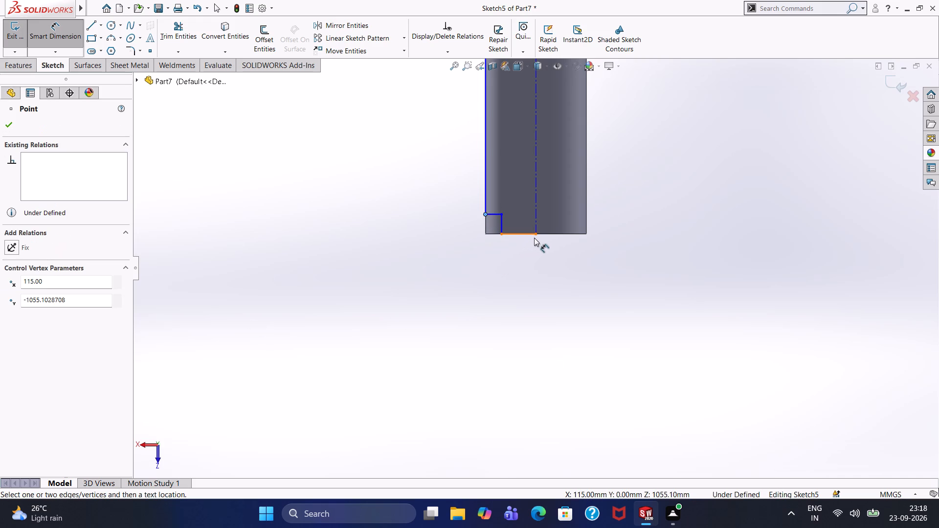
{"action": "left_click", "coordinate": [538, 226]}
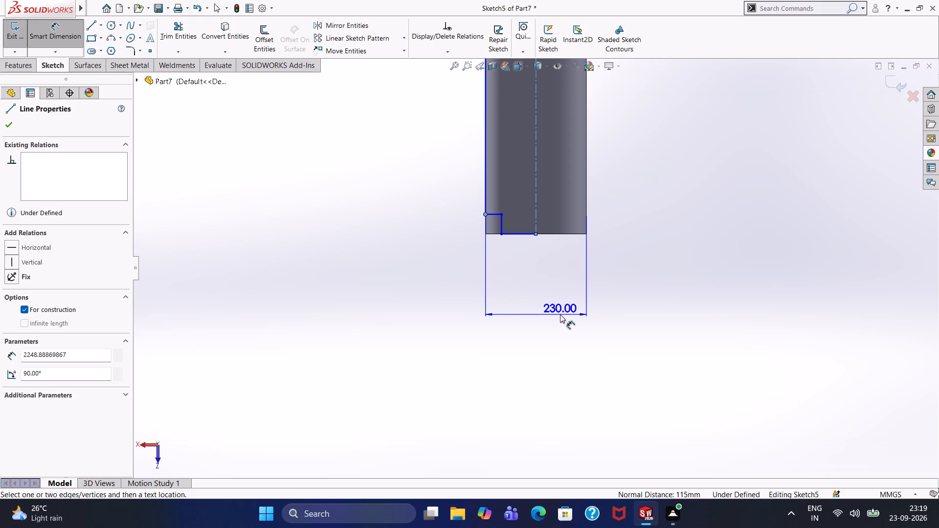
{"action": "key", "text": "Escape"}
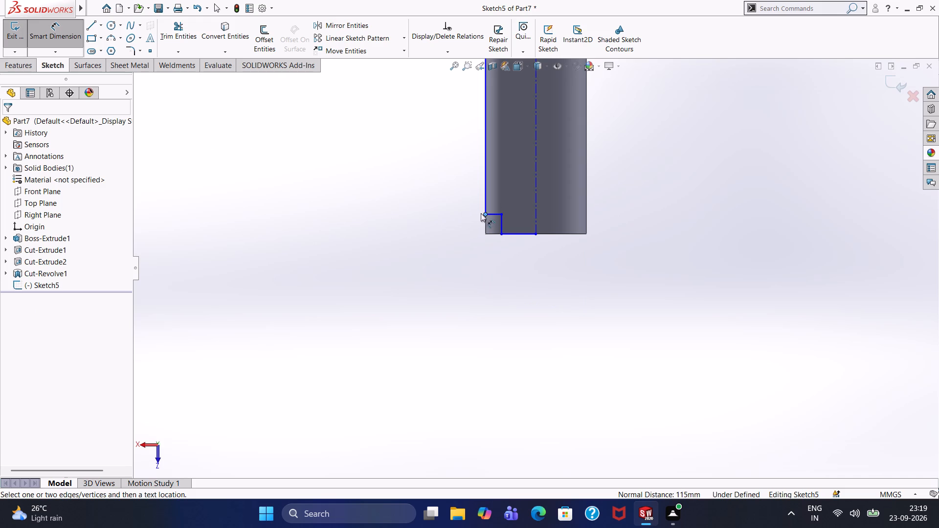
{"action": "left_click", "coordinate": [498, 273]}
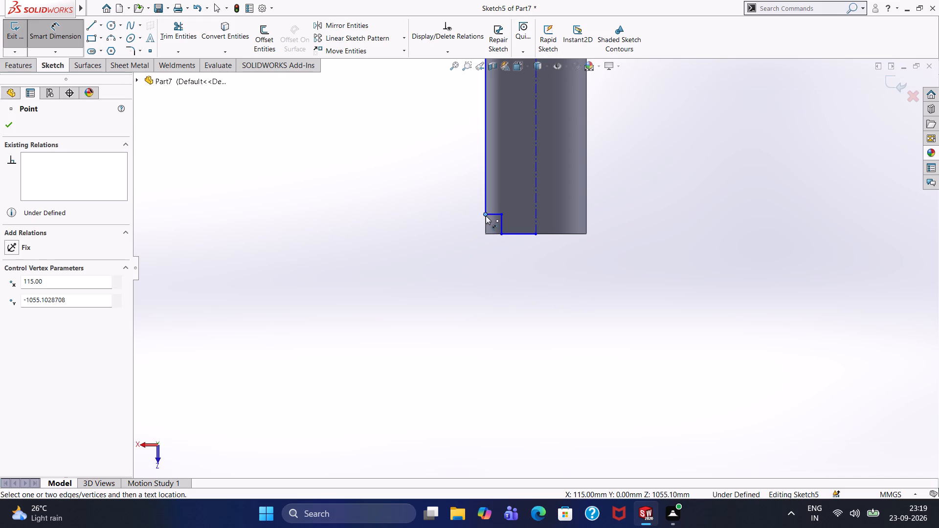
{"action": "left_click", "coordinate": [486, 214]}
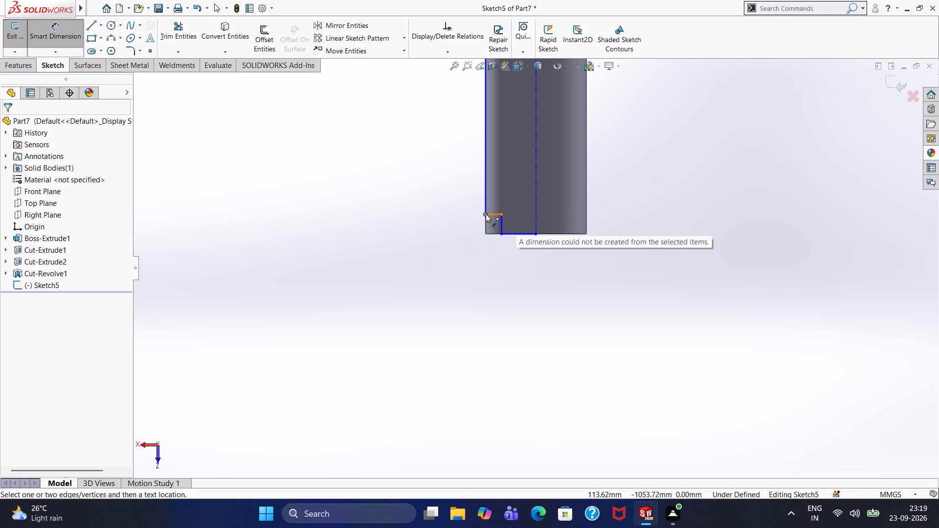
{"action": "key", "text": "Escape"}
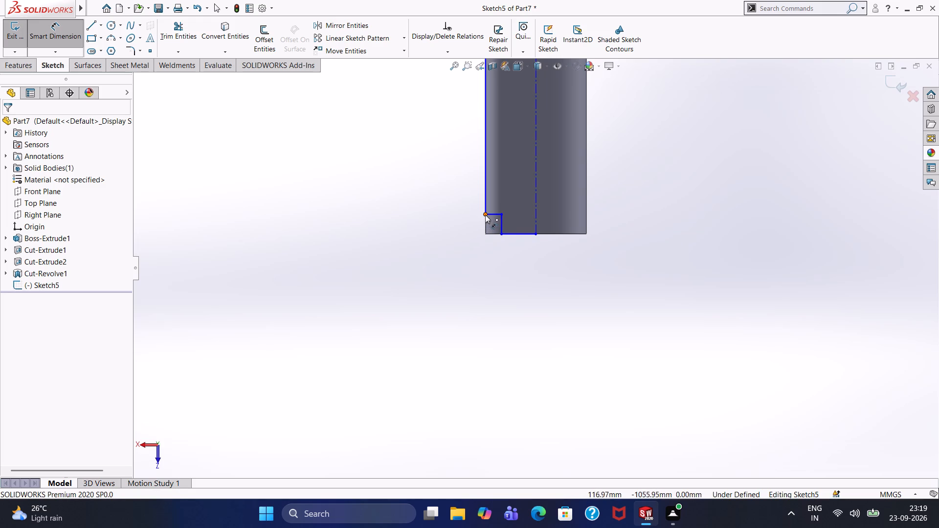
Add a 162 mm diametric dimension between the profile's outer step corner and the construction centreline.
{"action": "left_click", "coordinate": [485, 215]}
{"action": "left_click", "coordinate": [536, 224]}
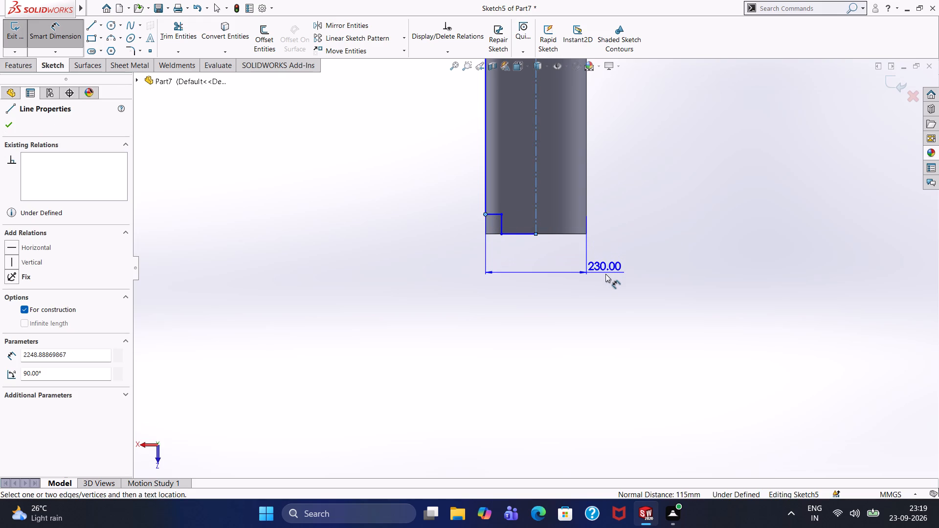
{"action": "left_click", "coordinate": [606, 274]}
{"action": "type", "text": "162"}
{"action": "key", "text": "Return"}
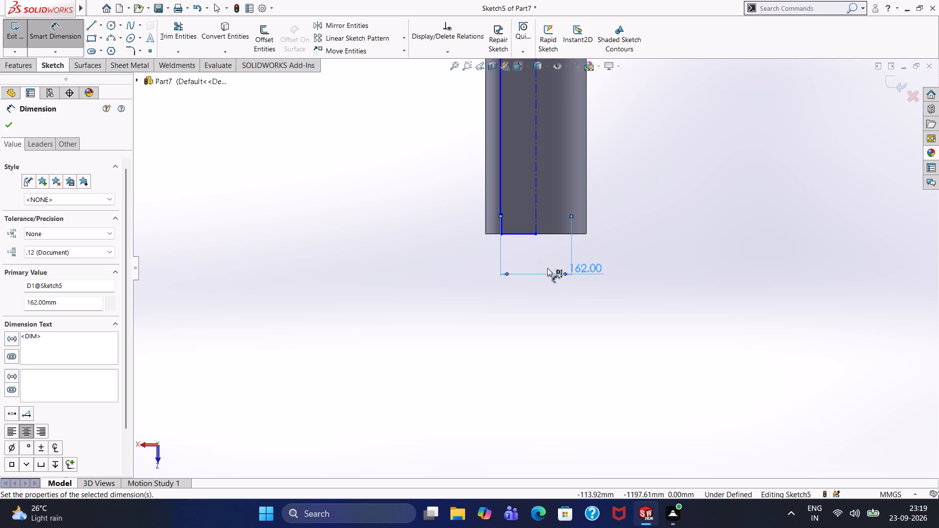
Dimension the profile's inner corner at the plain end to 61 mm from the line's endpoint on the axis.
{"action": "left_click", "coordinate": [501, 235]}
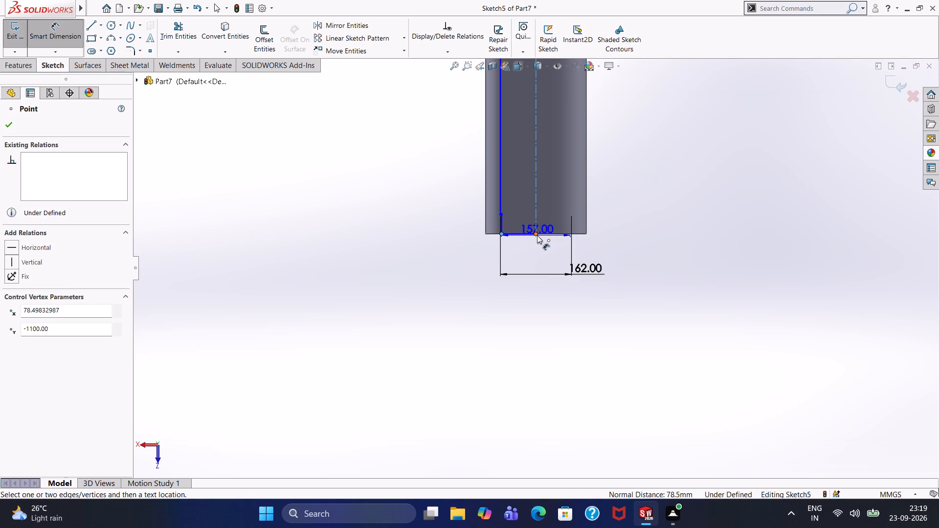
{"action": "left_click", "coordinate": [537, 235]}
{"action": "left_click", "coordinate": [551, 260]}
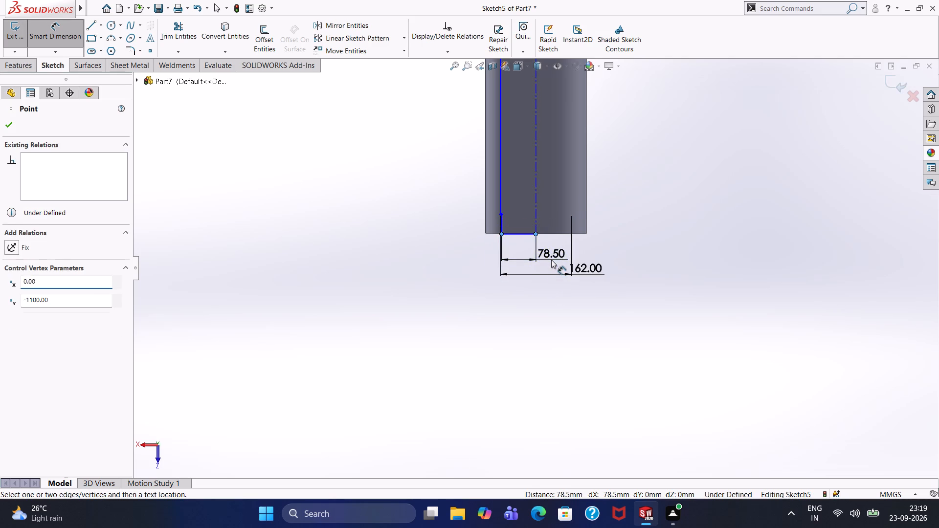
{"action": "type", "text": "61"}
{"action": "key", "text": "Return"}
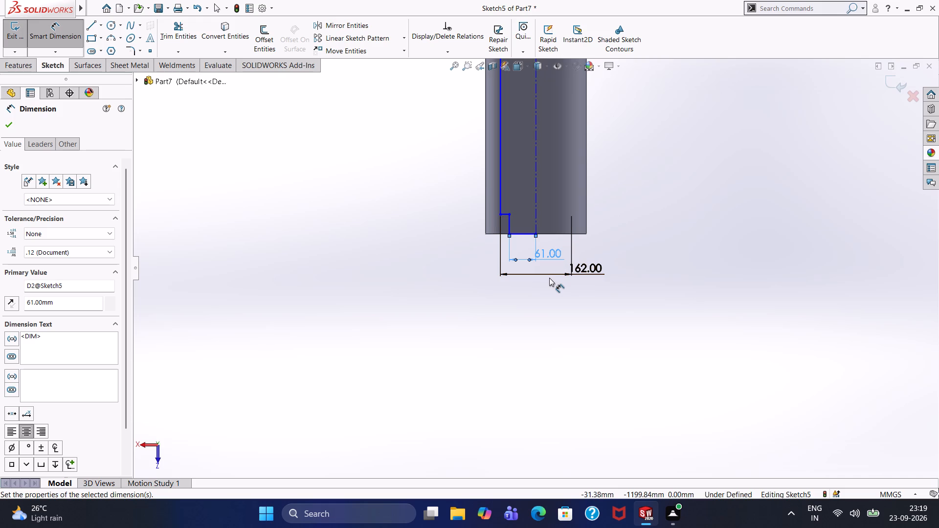
Dimension the far end of the long profile line to 50 mm from the edge where the flat rounded end begins.
{"action": "scroll", "coordinate": [539, 214], "scroll_direction": "up", "scroll_amount": 8}
{"action": "scroll", "coordinate": [510, 131], "scroll_direction": "up", "scroll_amount": 2}
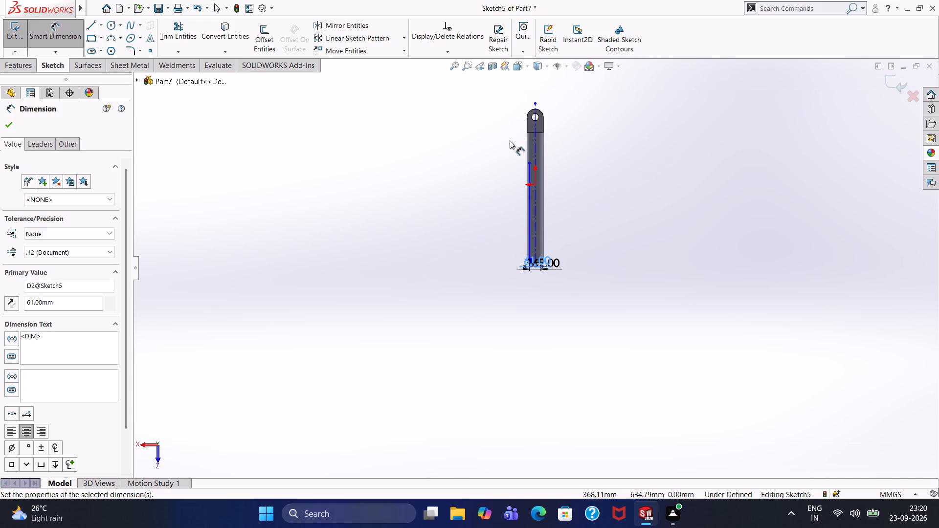
{"action": "scroll", "coordinate": [510, 141], "scroll_direction": "down", "scroll_amount": 4}
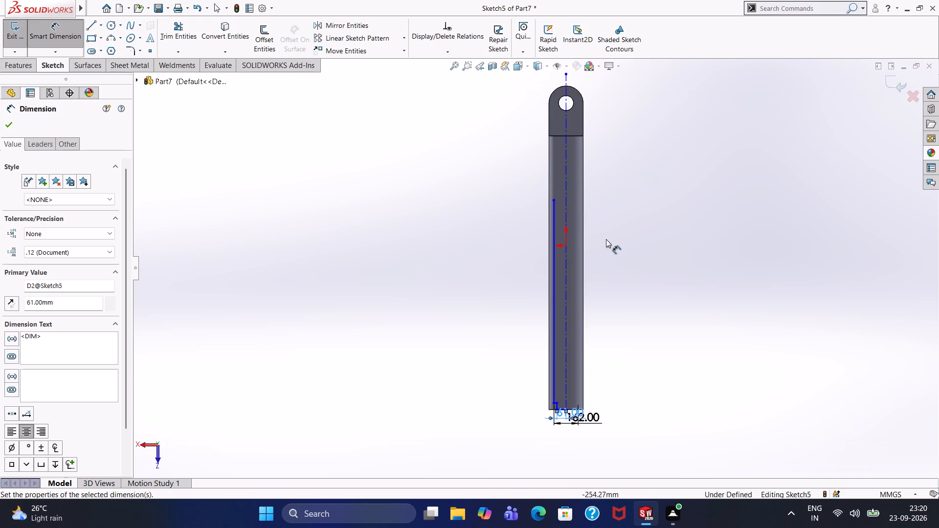
{"action": "scroll", "coordinate": [551, 221], "scroll_direction": "down", "scroll_amount": 1}
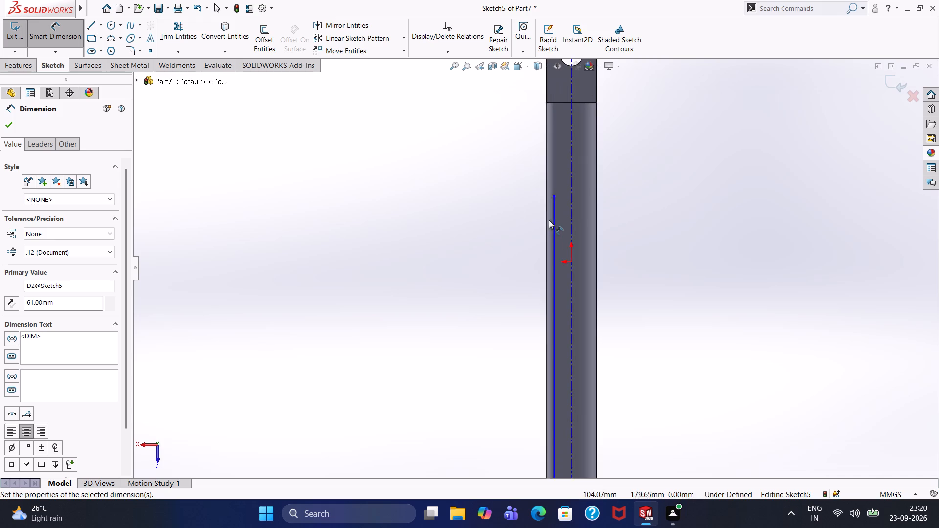
{"action": "scroll", "coordinate": [549, 220], "scroll_direction": "down", "scroll_amount": 2}
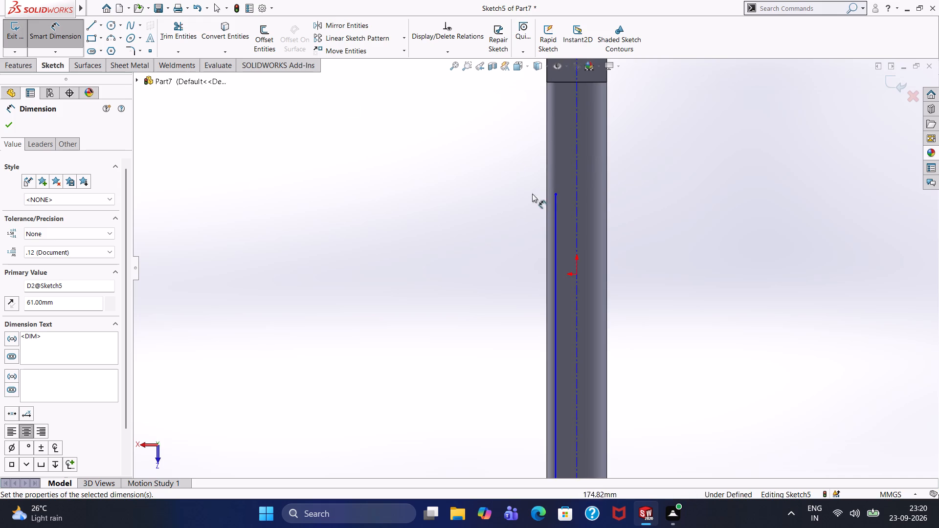
{"action": "left_click", "coordinate": [555, 193]}
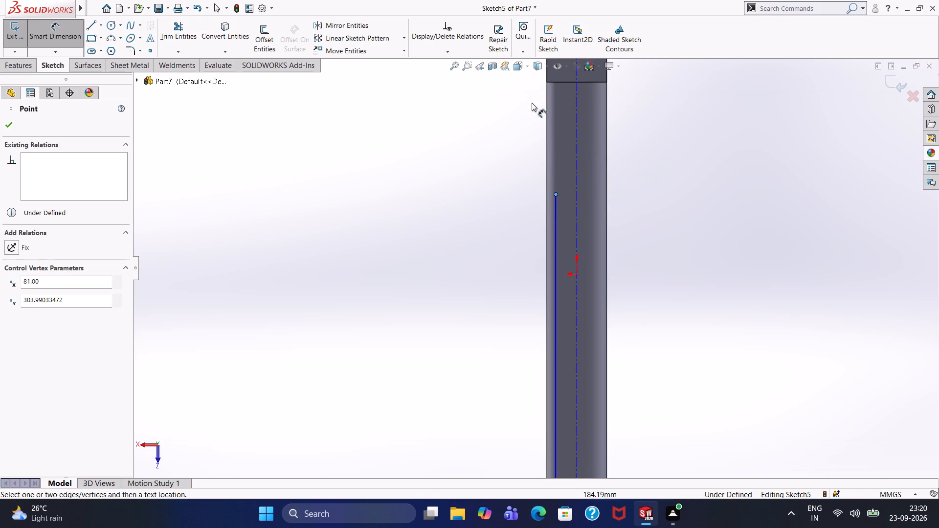
{"action": "left_click", "coordinate": [546, 82]}
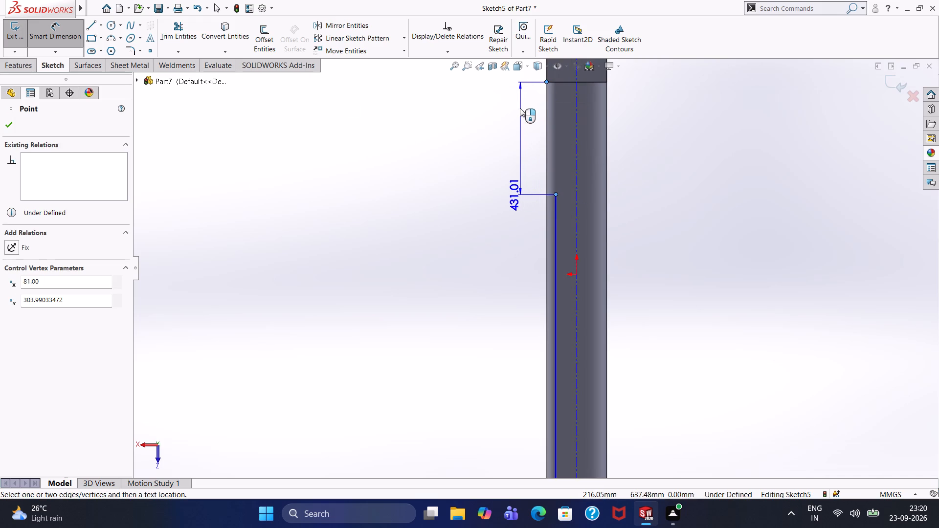
{"action": "left_click", "coordinate": [518, 100]}
{"action": "type", "text": "50"}
{"action": "key", "text": "Return"}
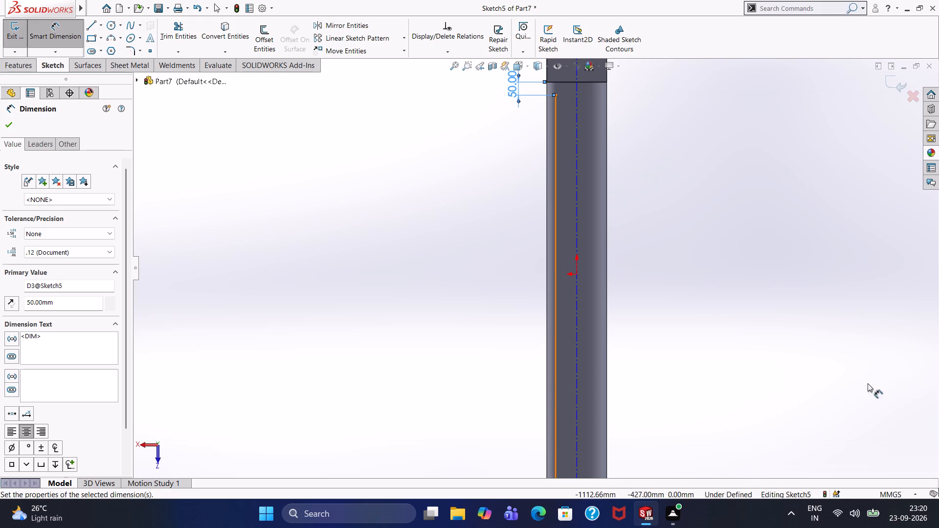
Sketch a line about 81 mm long from the far end of the long profile line, perpendicular to the centreline and ending on it.
{"action": "left_click", "coordinate": [91, 27]}
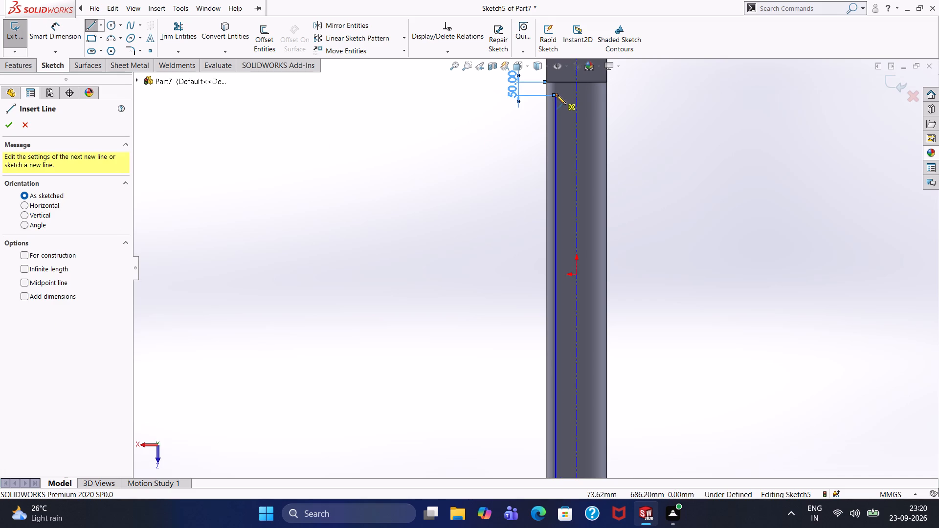
{"action": "left_click", "coordinate": [557, 95]}
{"action": "left_click", "coordinate": [577, 94]}
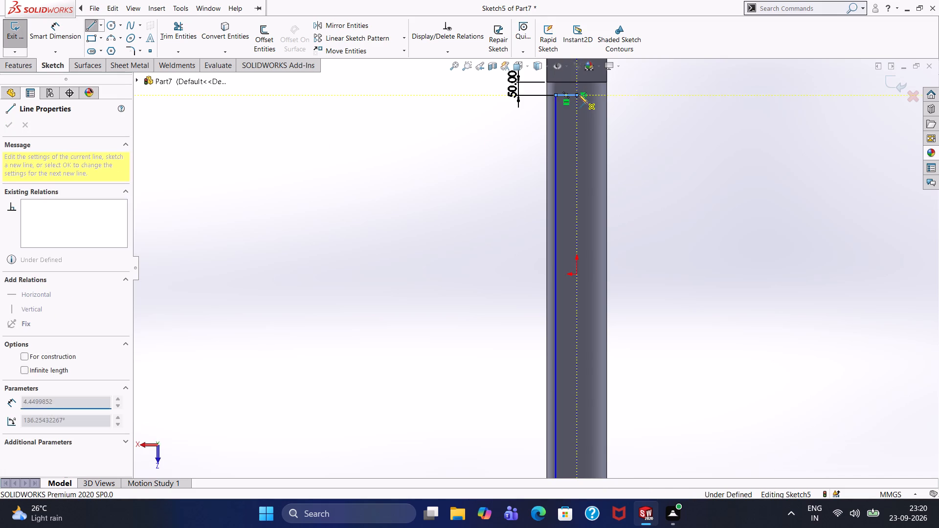
{"action": "right_click", "coordinate": [660, 101]}
{"action": "left_click", "coordinate": [673, 108]}
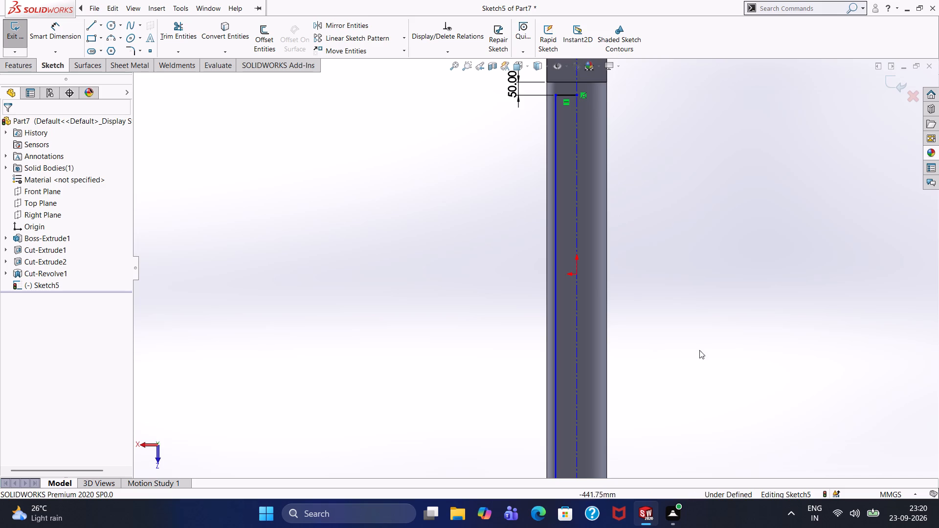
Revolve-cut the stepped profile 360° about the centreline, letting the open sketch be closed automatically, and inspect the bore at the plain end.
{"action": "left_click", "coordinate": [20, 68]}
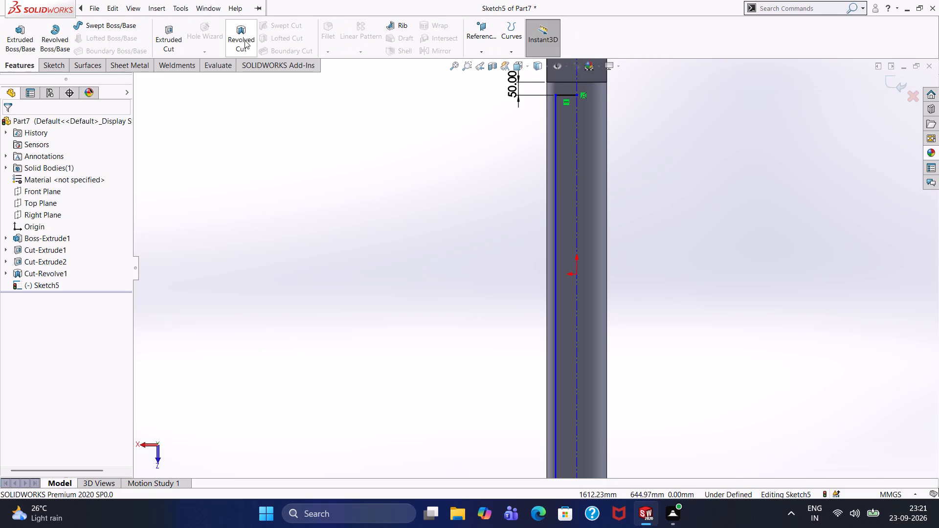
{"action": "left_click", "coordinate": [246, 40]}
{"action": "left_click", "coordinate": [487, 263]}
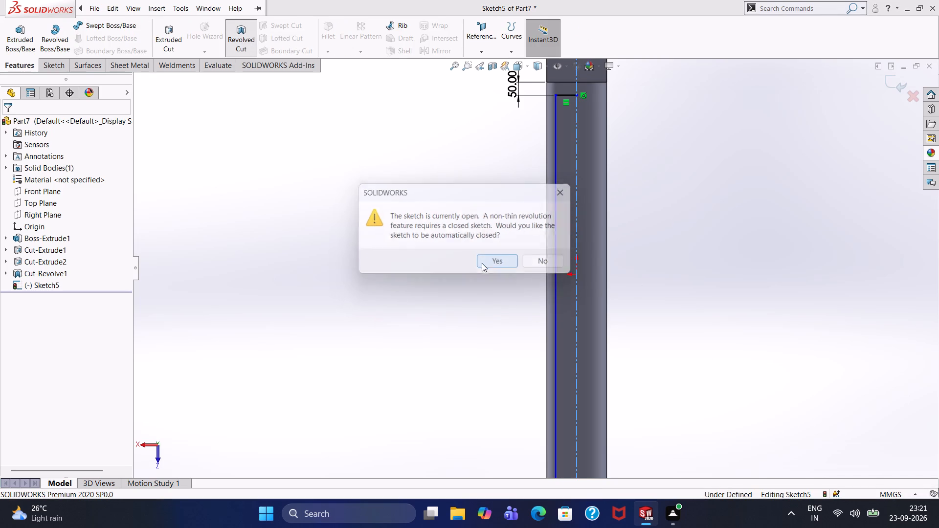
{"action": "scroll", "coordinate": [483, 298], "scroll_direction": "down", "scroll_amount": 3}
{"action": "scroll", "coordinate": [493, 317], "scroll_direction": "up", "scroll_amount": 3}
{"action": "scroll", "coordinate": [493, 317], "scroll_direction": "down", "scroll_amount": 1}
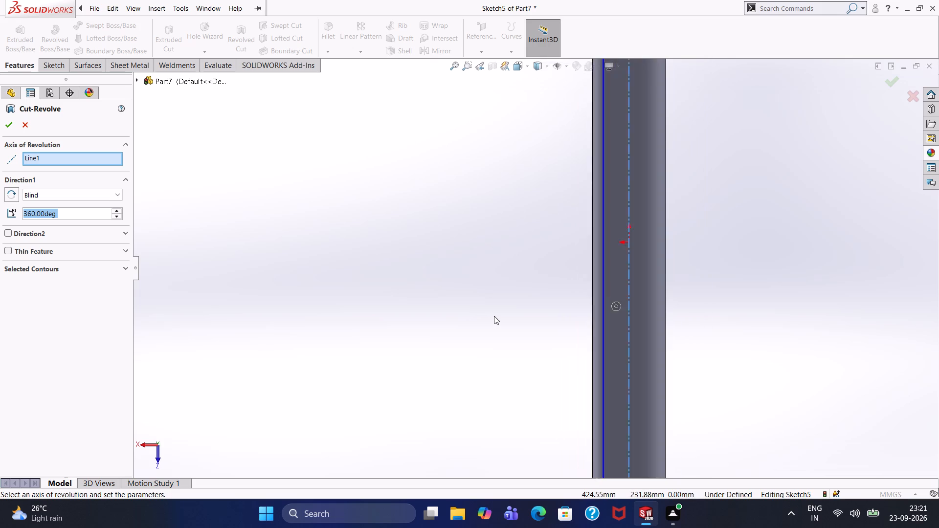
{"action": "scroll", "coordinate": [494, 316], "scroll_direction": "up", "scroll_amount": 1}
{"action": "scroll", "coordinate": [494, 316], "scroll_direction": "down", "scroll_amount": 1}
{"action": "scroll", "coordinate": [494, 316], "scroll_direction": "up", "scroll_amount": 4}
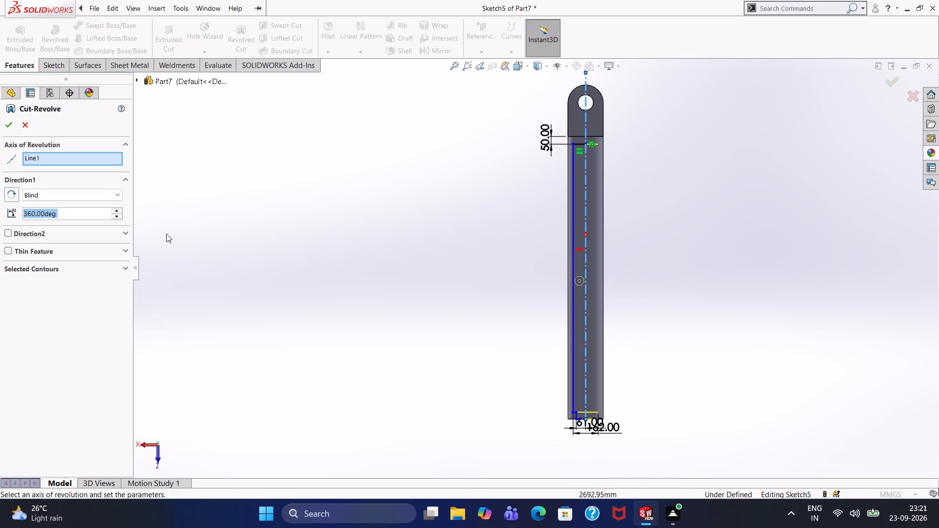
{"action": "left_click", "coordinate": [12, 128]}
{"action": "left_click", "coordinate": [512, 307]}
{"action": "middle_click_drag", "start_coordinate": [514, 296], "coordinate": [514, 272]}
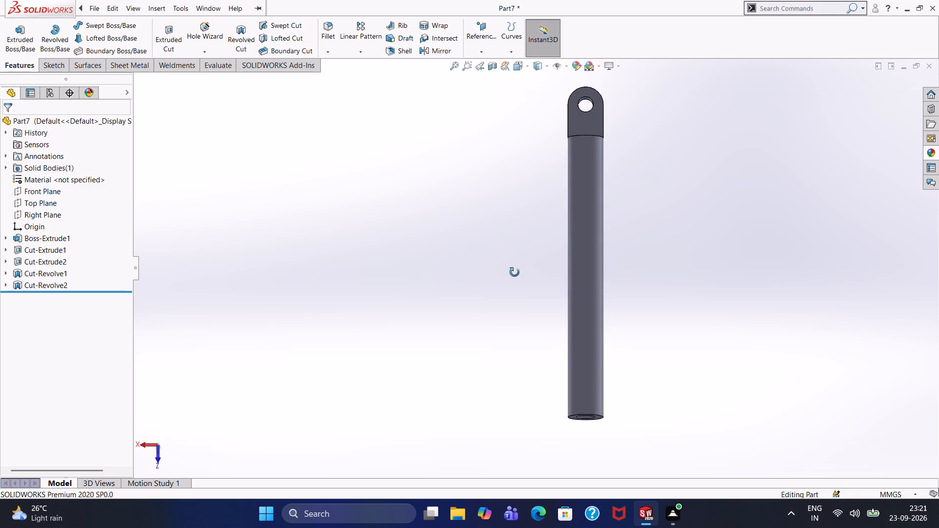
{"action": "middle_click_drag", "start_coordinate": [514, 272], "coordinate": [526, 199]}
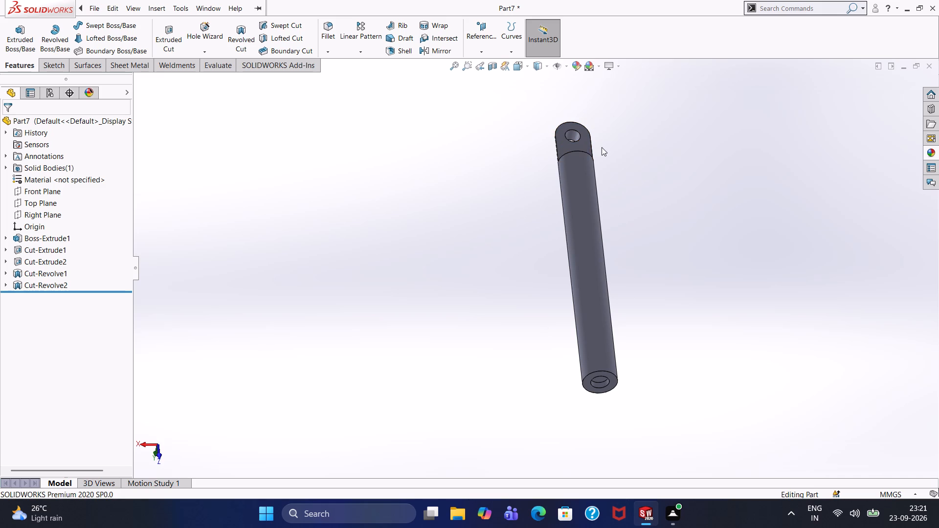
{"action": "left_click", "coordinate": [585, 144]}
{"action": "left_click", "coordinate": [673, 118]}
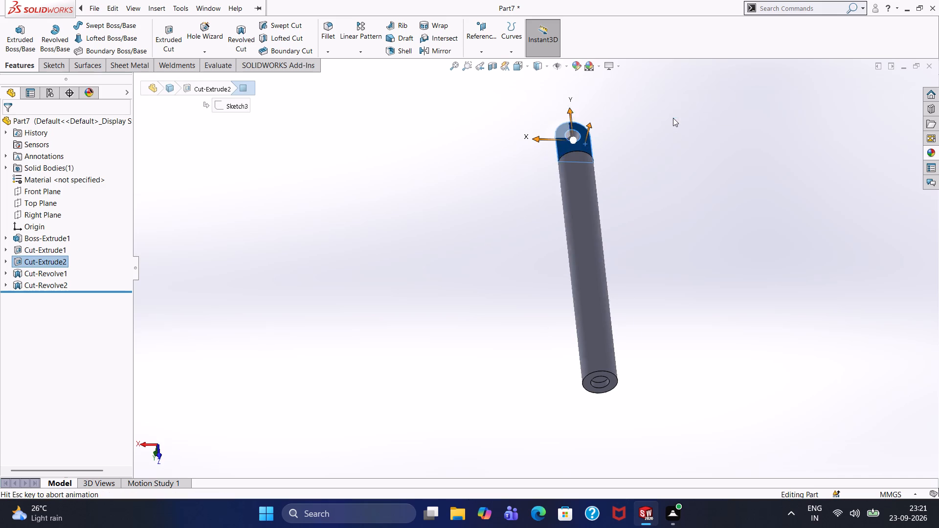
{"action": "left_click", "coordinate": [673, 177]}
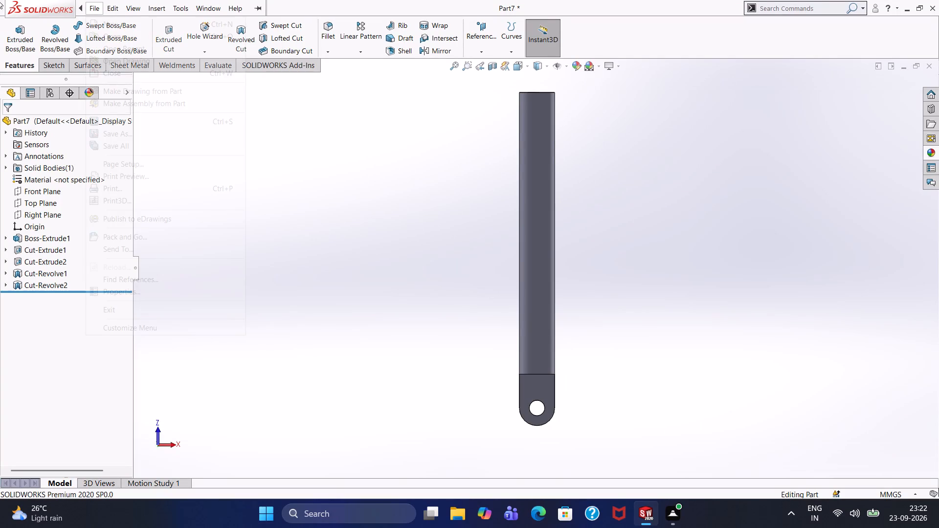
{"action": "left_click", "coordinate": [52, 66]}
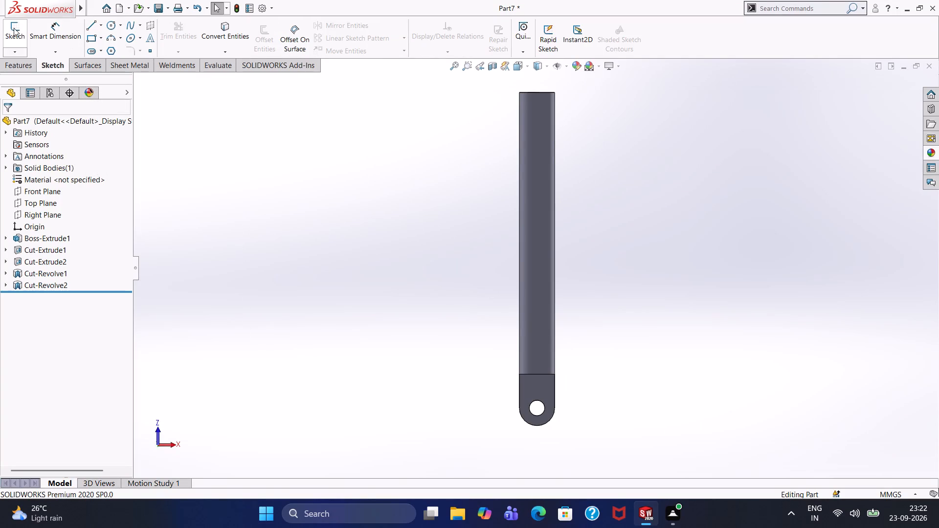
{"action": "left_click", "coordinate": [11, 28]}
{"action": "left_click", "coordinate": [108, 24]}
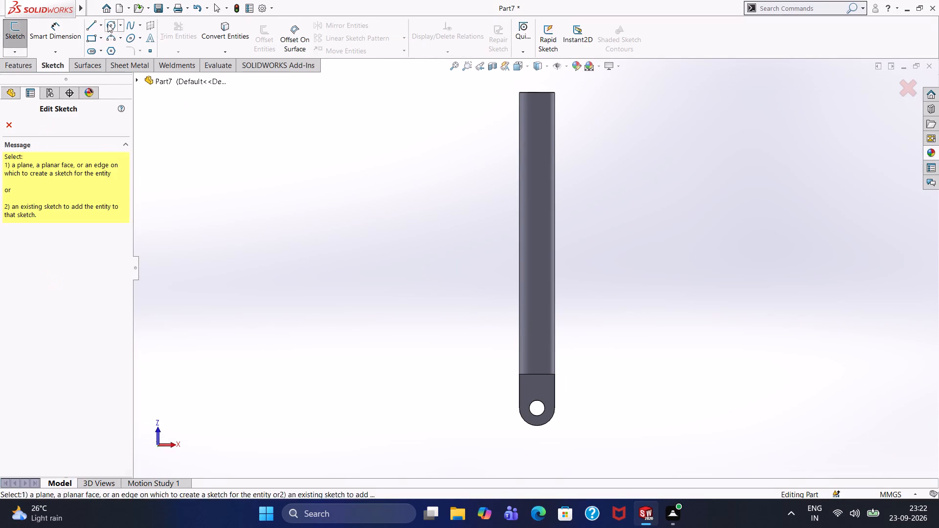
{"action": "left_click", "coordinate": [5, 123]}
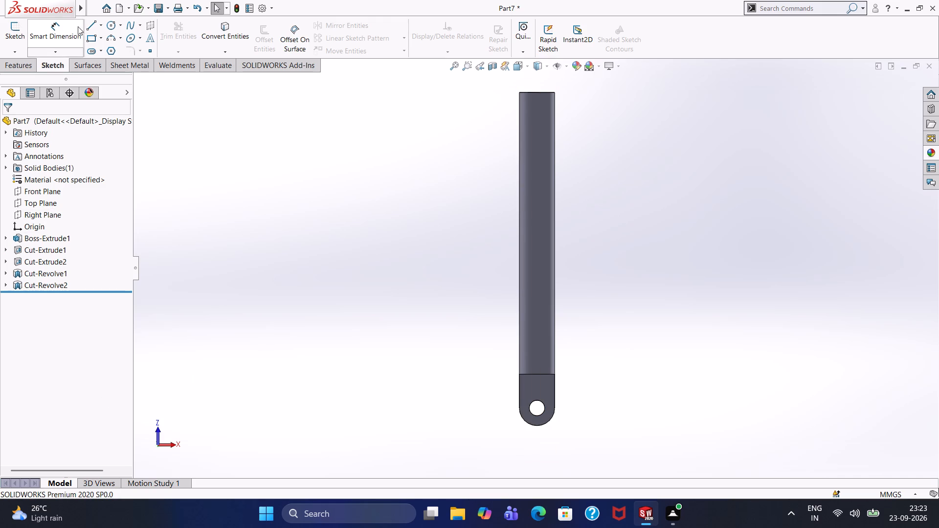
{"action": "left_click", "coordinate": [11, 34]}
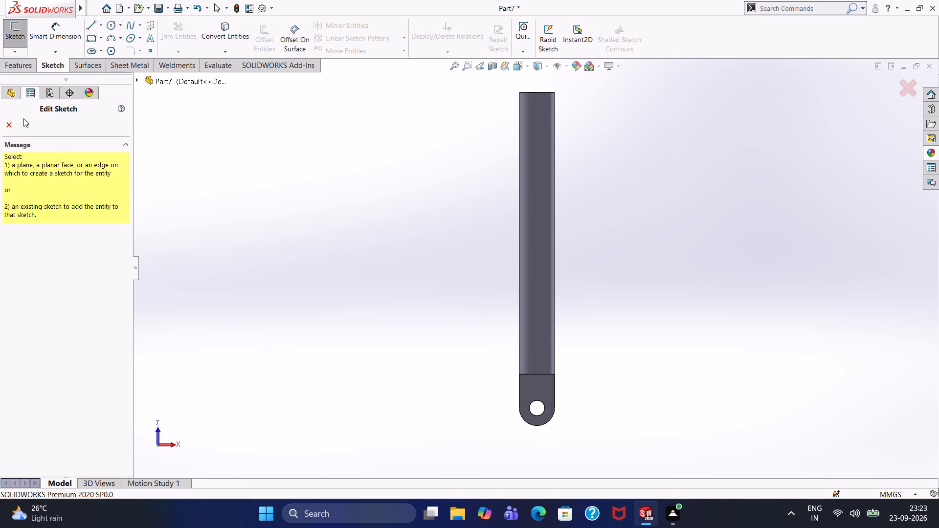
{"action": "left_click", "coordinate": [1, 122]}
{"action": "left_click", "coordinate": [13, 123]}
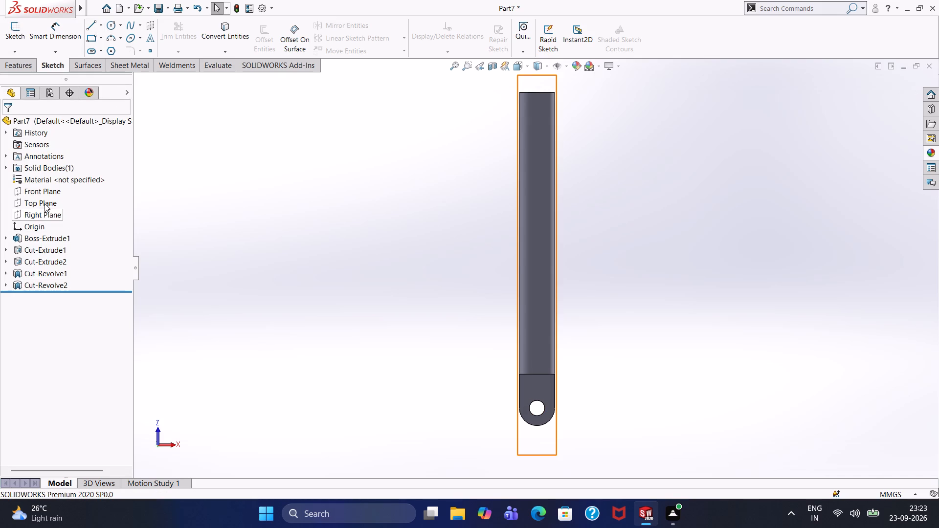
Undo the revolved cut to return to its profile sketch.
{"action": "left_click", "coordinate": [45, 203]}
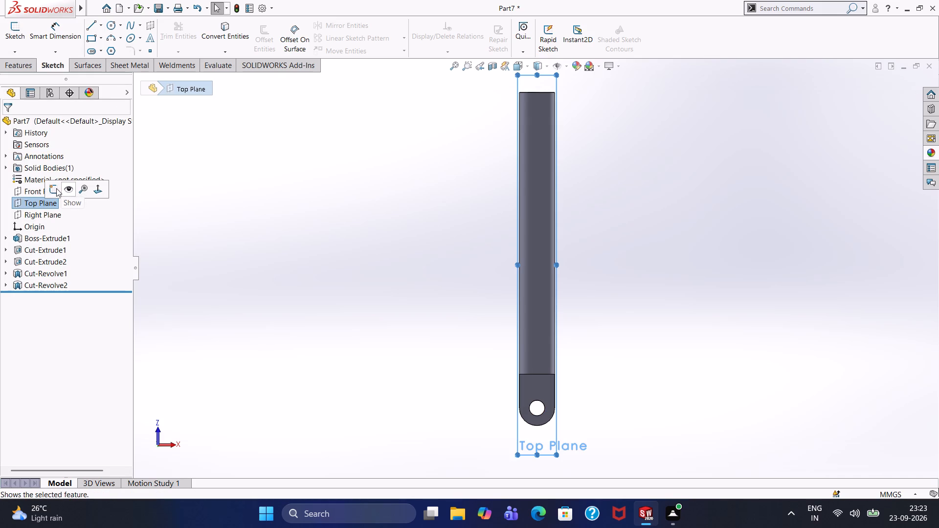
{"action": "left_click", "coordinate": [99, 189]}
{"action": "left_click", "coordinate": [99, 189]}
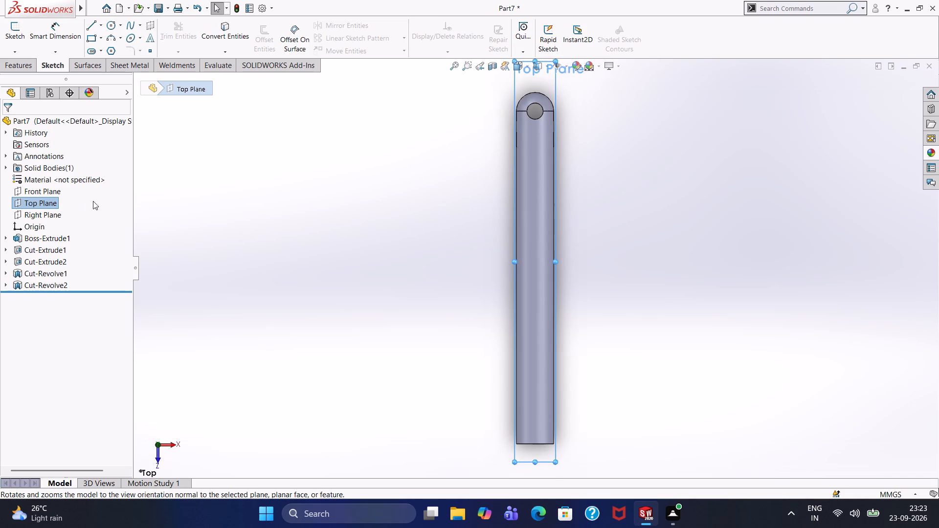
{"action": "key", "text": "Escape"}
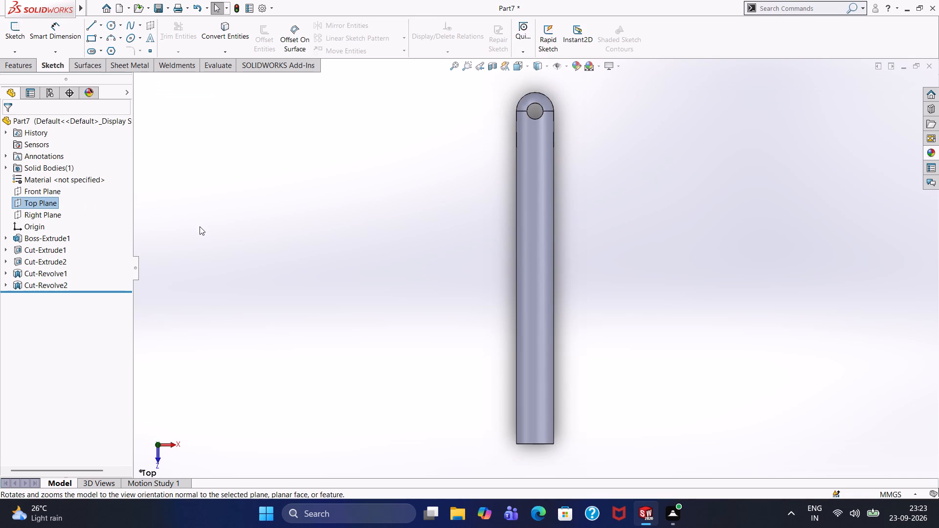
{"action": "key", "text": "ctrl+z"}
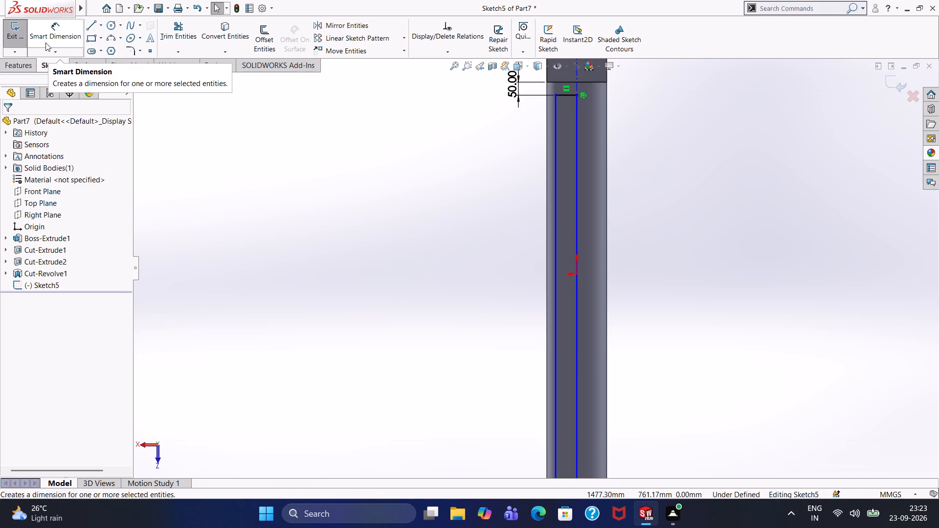
Revolve-cut the closed stepped profile 360° about the centreline to bore the cylinder from its plain end.
{"action": "left_click", "coordinate": [23, 65]}
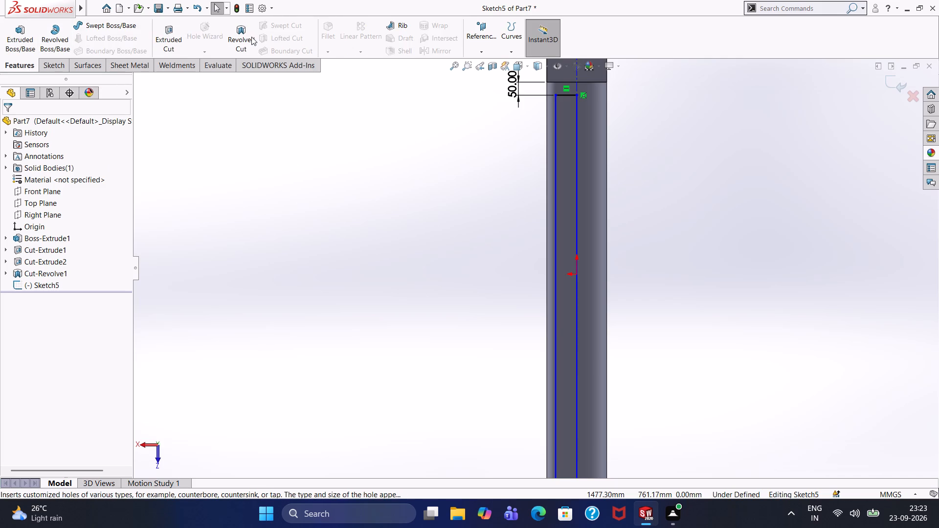
{"action": "left_click", "coordinate": [252, 37]}
{"action": "left_click", "coordinate": [10, 121]}
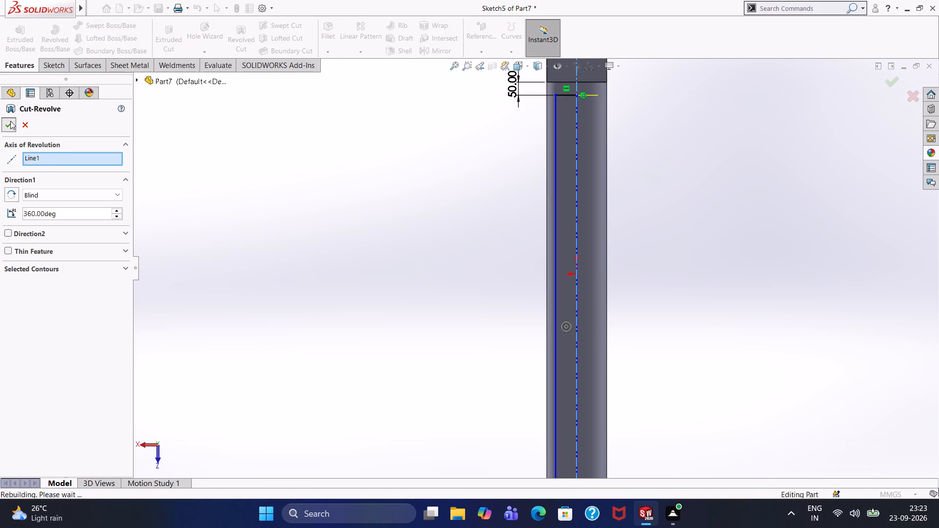
{"action": "left_click", "coordinate": [422, 250]}
{"action": "scroll", "coordinate": [504, 272], "scroll_direction": "down", "scroll_amount": 1}
{"action": "scroll", "coordinate": [505, 271], "scroll_direction": "up", "scroll_amount": 1}
{"action": "scroll", "coordinate": [505, 271], "scroll_direction": "down", "scroll_amount": 1}
{"action": "scroll", "coordinate": [505, 271], "scroll_direction": "up", "scroll_amount": 1}
{"action": "scroll", "coordinate": [505, 271], "scroll_direction": "down", "scroll_amount": 1}
{"action": "scroll", "coordinate": [505, 271], "scroll_direction": "up", "scroll_amount": 3}
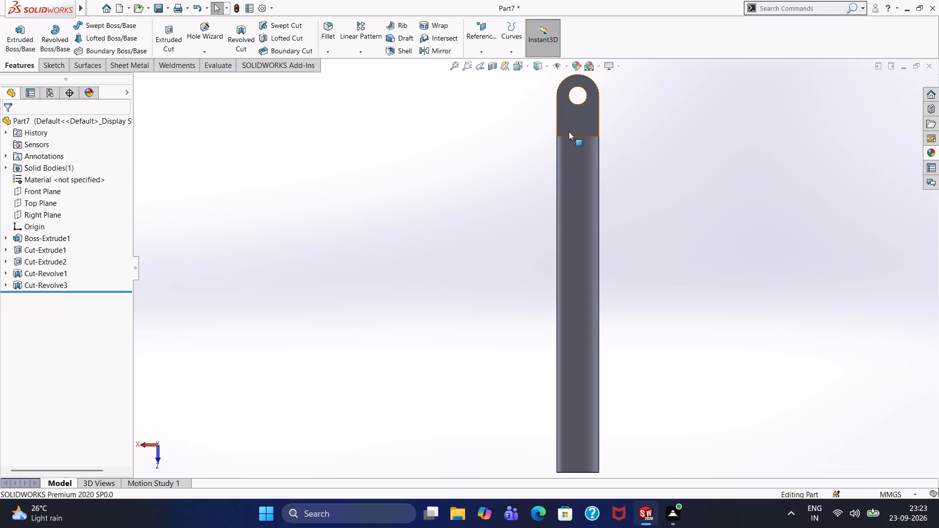
Sketch a 230 mm diameter circle on the flat face of the rounded end, centred on the cross hole.
{"action": "left_click", "coordinate": [572, 118]}
{"action": "left_click", "coordinate": [655, 92]}
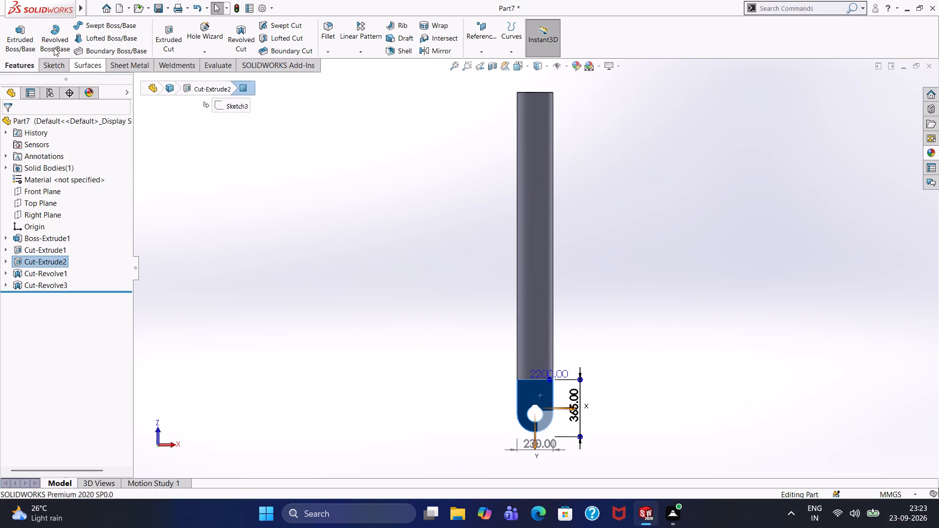
{"action": "left_click", "coordinate": [56, 61]}
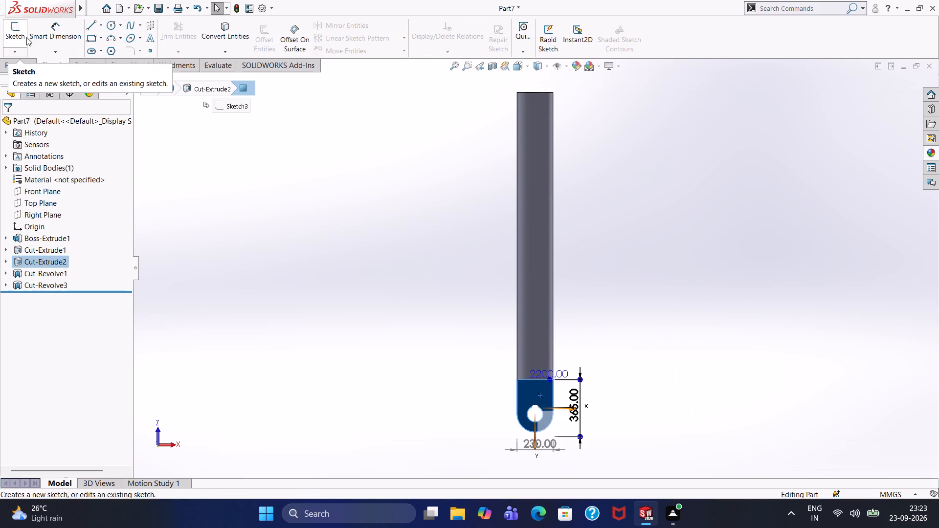
{"action": "left_click", "coordinate": [112, 24]}
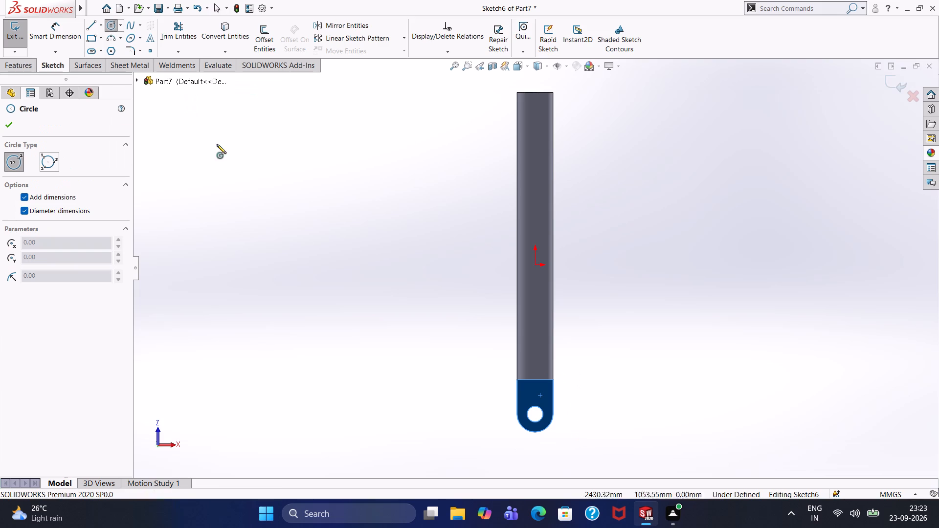
{"action": "left_click", "coordinate": [536, 414]}
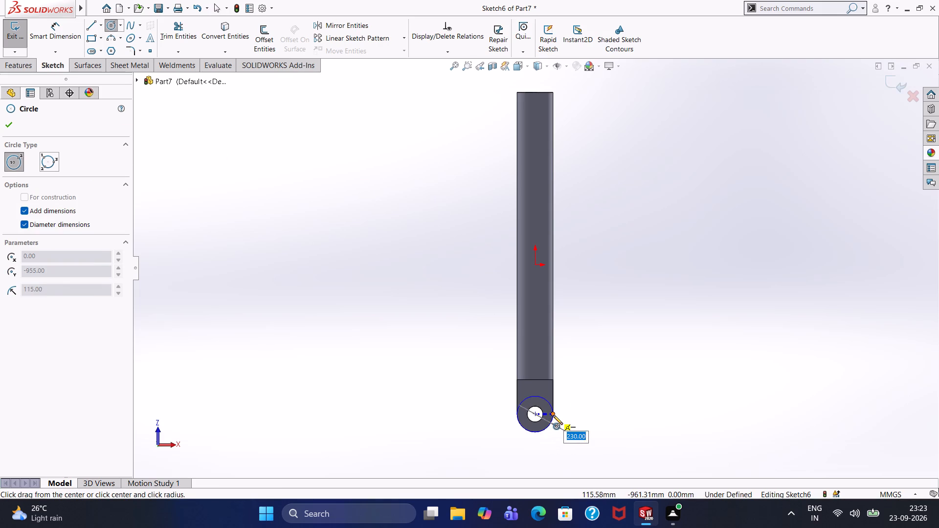
{"action": "left_click", "coordinate": [553, 415]}
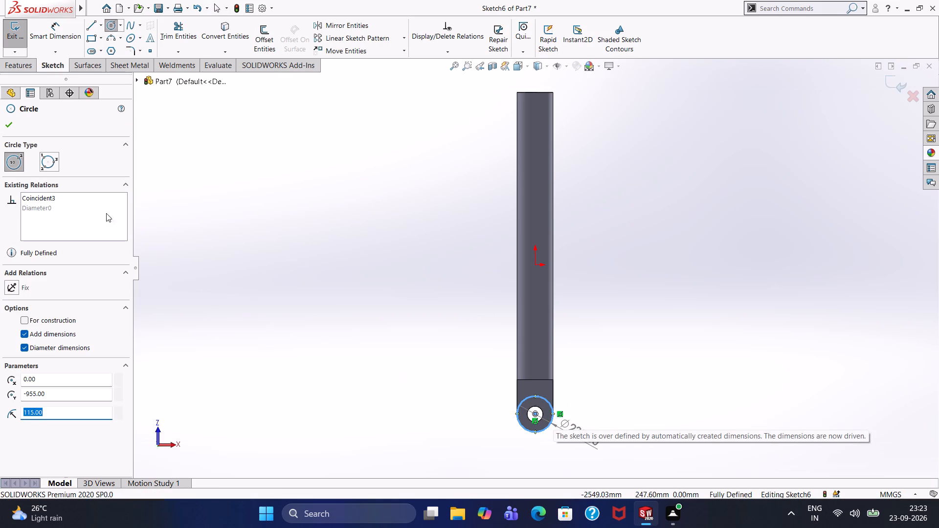
{"action": "left_click", "coordinate": [9, 121]}
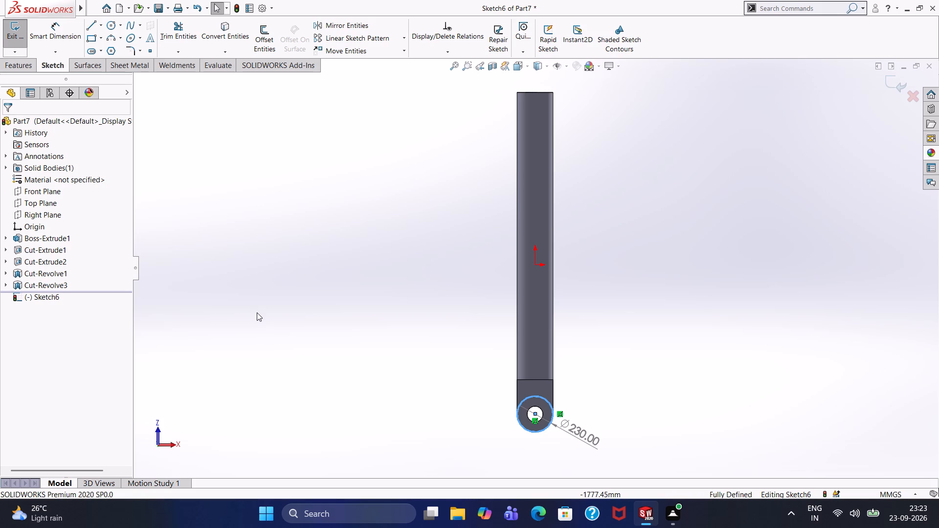
Extrude the circle 117 mm in the reversed direction, through the rounded end, with the result merged into the body.
{"action": "middle_click_drag", "start_coordinate": [403, 409], "coordinate": [434, 263]}
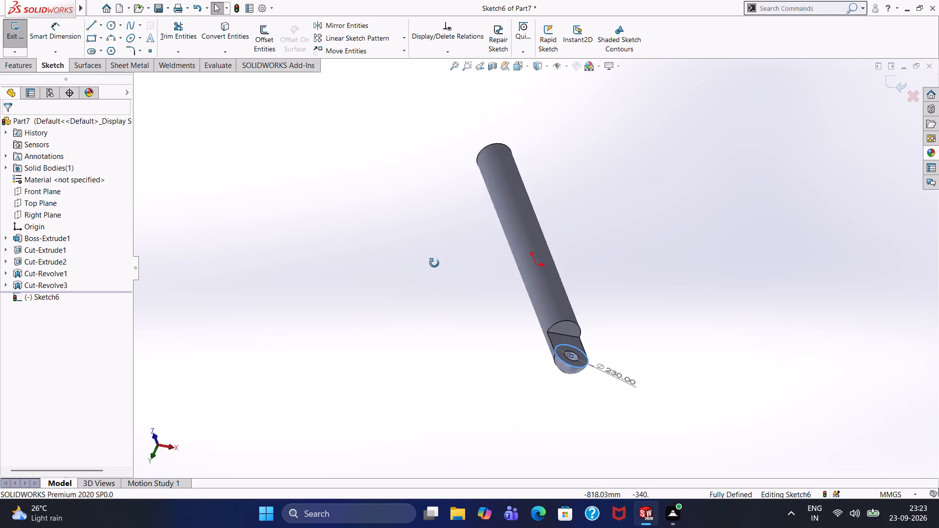
{"action": "middle_click_drag", "start_coordinate": [434, 263], "coordinate": [422, 187]}
{"action": "middle_click_drag", "start_coordinate": [415, 311], "coordinate": [425, 273]}
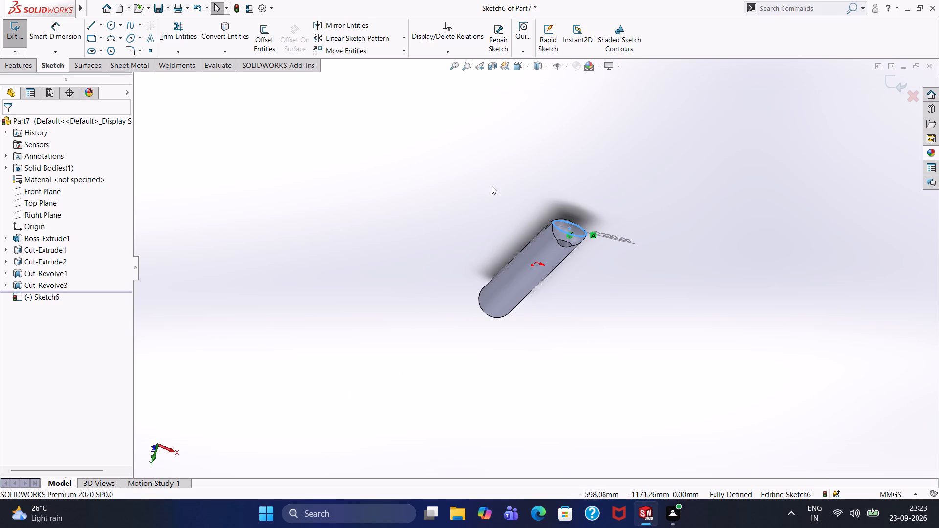
{"action": "middle_click_drag", "start_coordinate": [492, 186], "coordinate": [469, 211]}
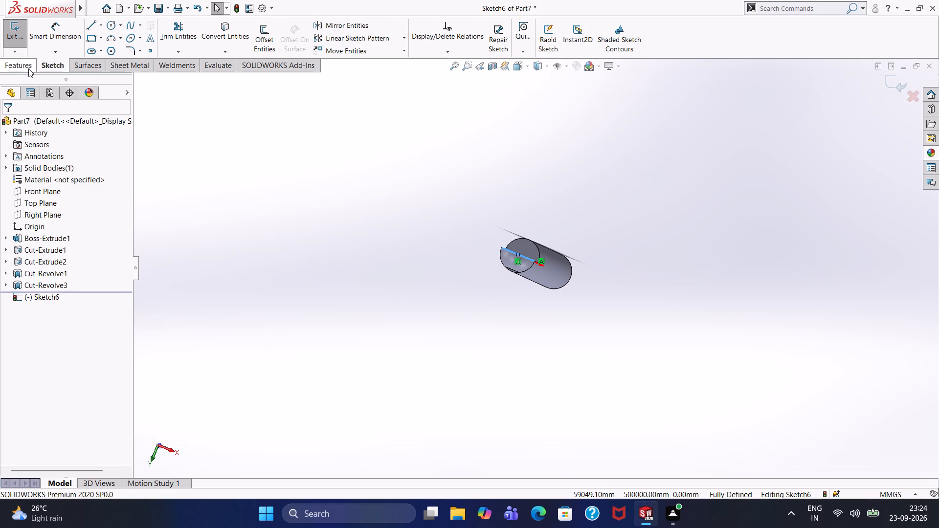
{"action": "left_click", "coordinate": [28, 68]}
{"action": "left_click", "coordinate": [22, 44]}
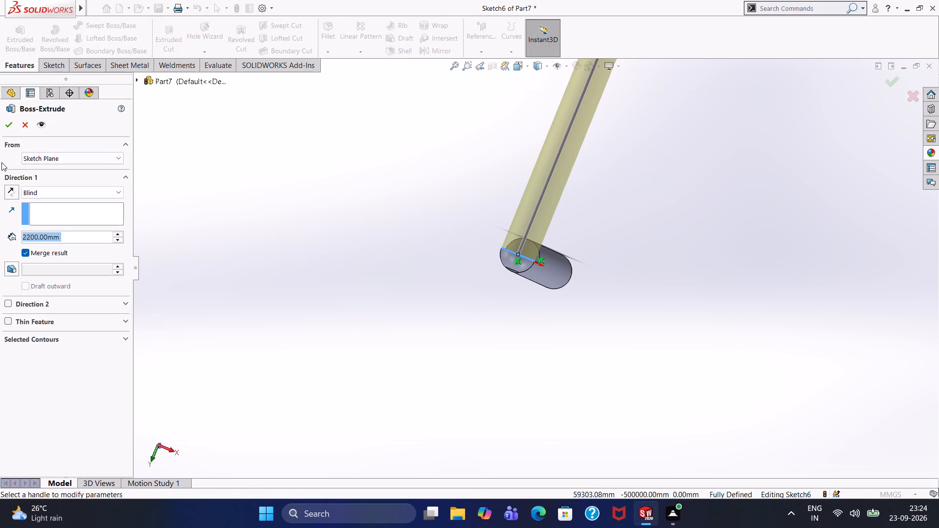
{"action": "left_click", "coordinate": [8, 186]}
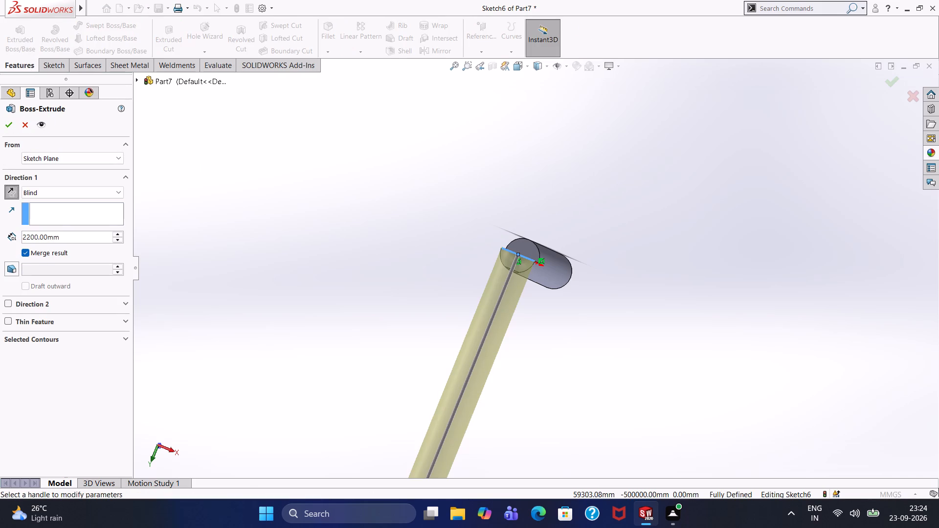
{"action": "left_click_drag", "start_coordinate": [62, 236], "coordinate": [0, 225]}
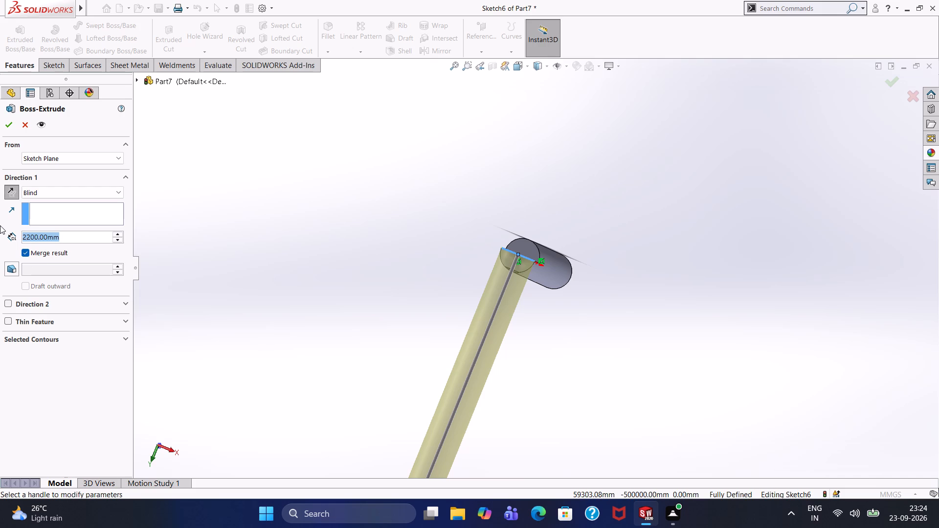
{"action": "type", "text": "117"}
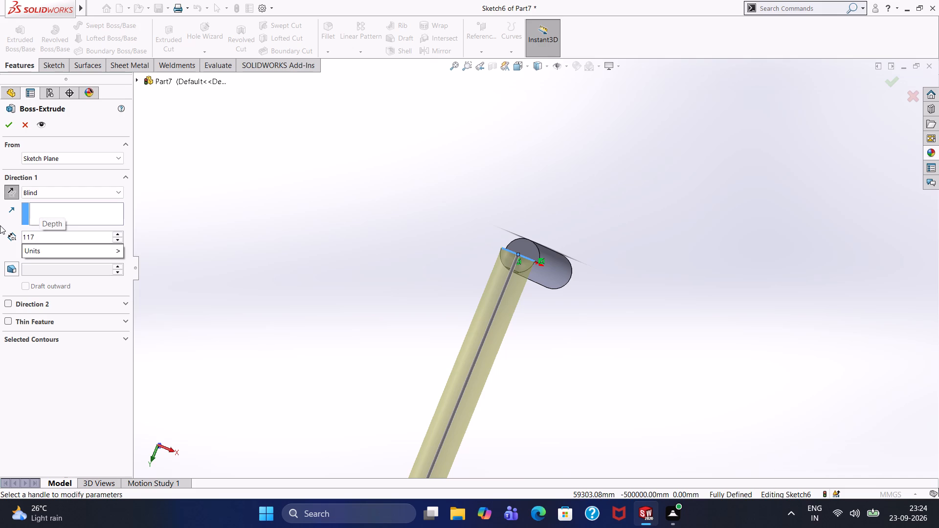
{"action": "key", "text": "Return"}
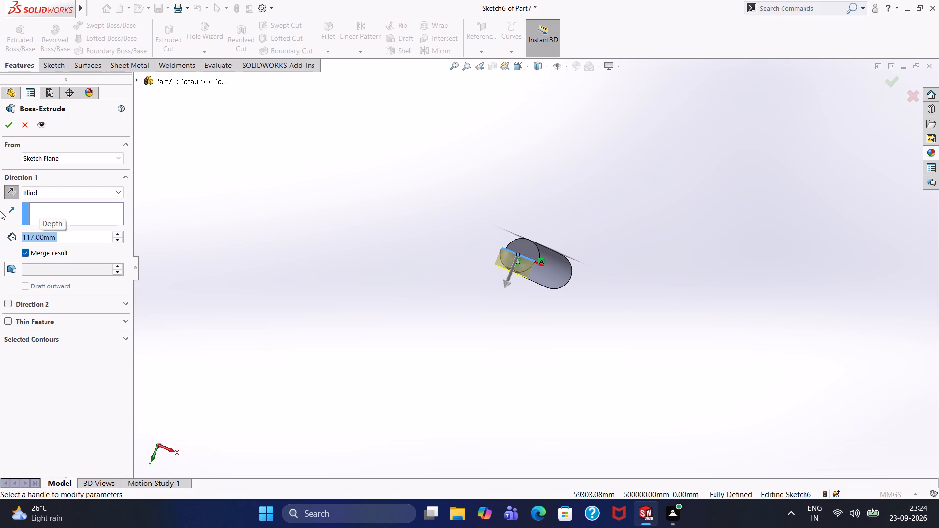
{"action": "left_click", "coordinate": [8, 129]}
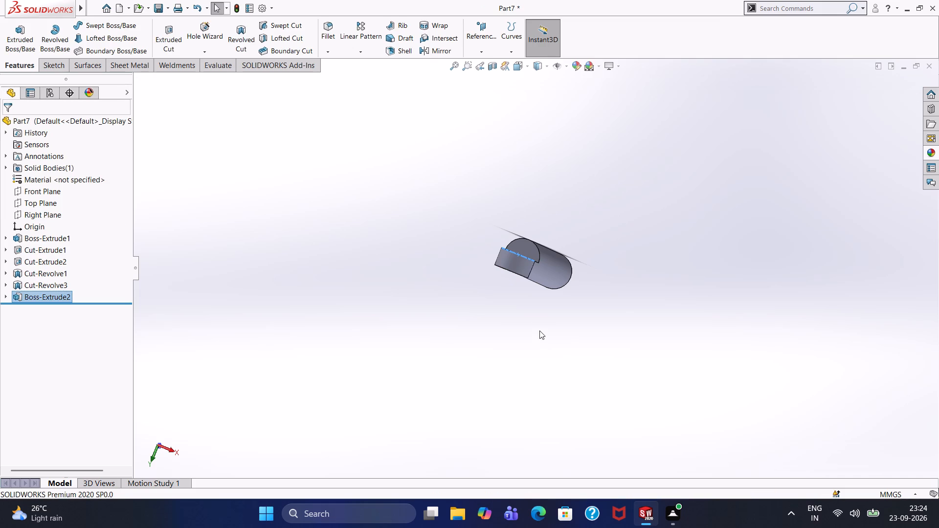
{"action": "left_click", "coordinate": [509, 297]}
Edit the new boss's sketch, converting the cross hole's edge into it so the hole passes through the boss.
{"action": "middle_click_drag", "start_coordinate": [449, 279], "coordinate": [516, 222]}
{"action": "middle_click_drag", "start_coordinate": [639, 124], "coordinate": [598, 309]}
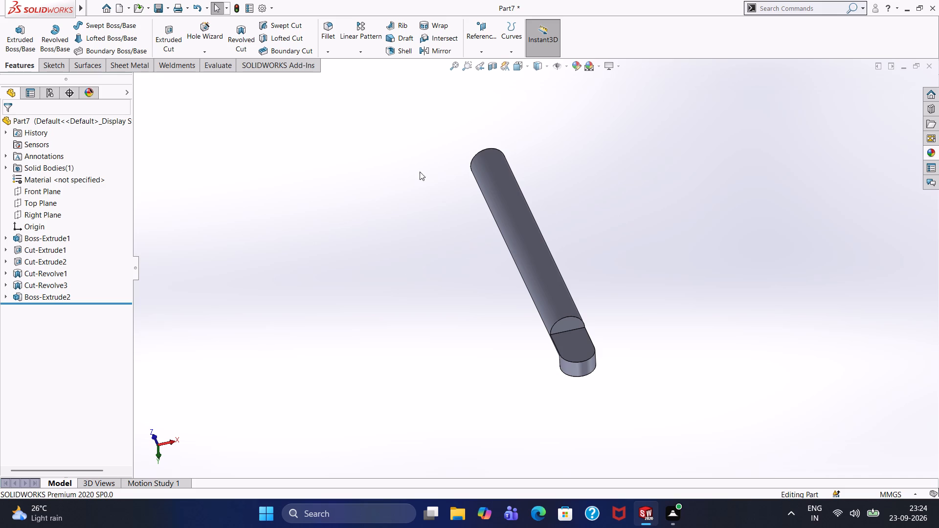
{"action": "left_click", "coordinate": [7, 296]}
{"action": "left_click", "coordinate": [34, 311]}
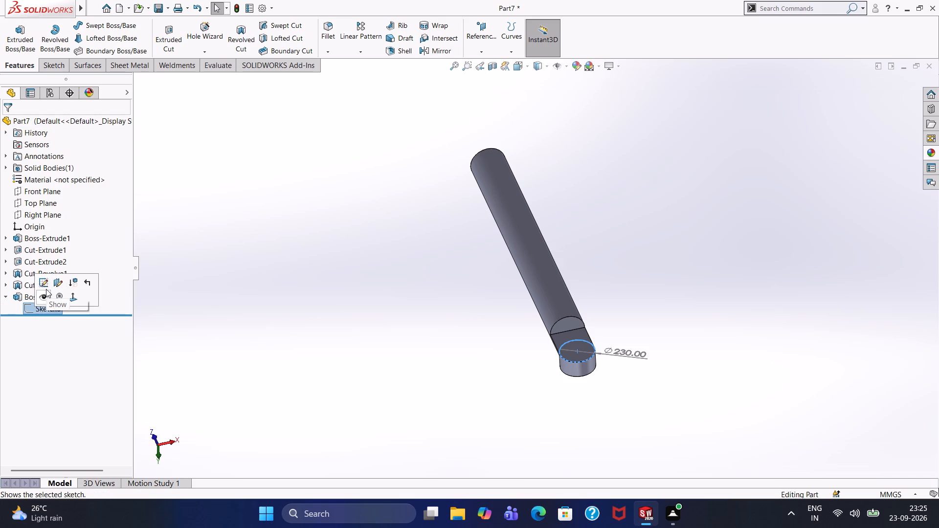
{"action": "left_click", "coordinate": [46, 284]}
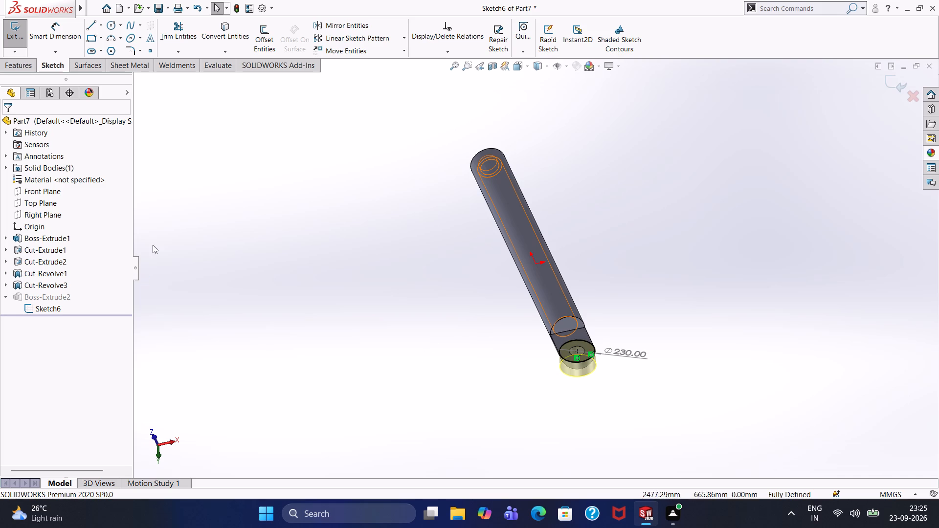
{"action": "middle_click_drag", "start_coordinate": [302, 301], "coordinate": [297, 264]}
{"action": "scroll", "coordinate": [544, 327], "scroll_direction": "down", "scroll_amount": 1}
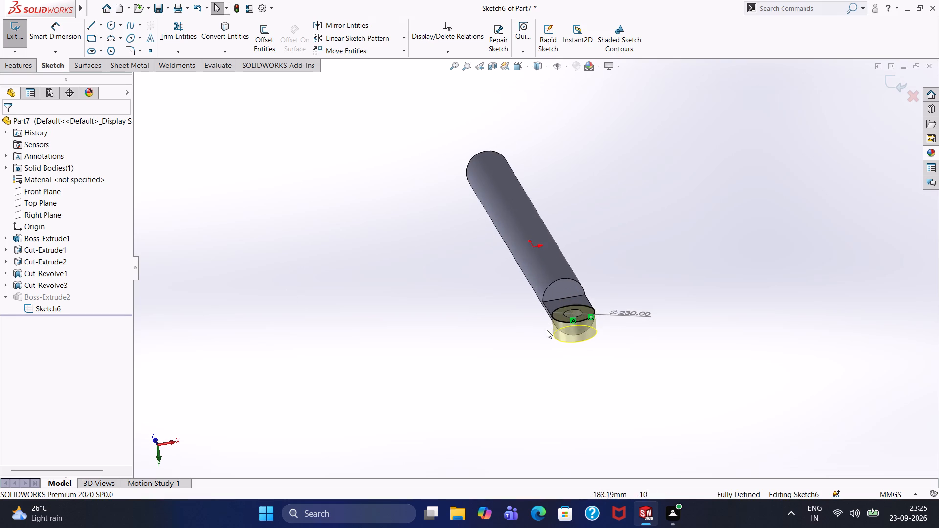
{"action": "scroll", "coordinate": [579, 322], "scroll_direction": "up", "scroll_amount": 1}
{"action": "scroll", "coordinate": [579, 322], "scroll_direction": "down", "scroll_amount": 1}
{"action": "scroll", "coordinate": [579, 322], "scroll_direction": "up", "scroll_amount": 1}
{"action": "scroll", "coordinate": [570, 304], "scroll_direction": "down", "scroll_amount": 6}
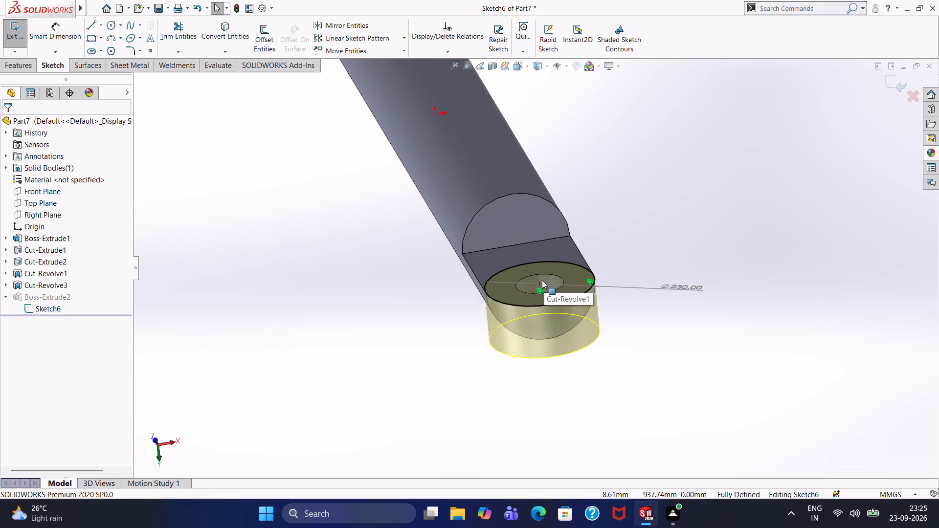
{"action": "scroll", "coordinate": [542, 280], "scroll_direction": "down", "scroll_amount": 7}
{"action": "left_click", "coordinate": [566, 248]}
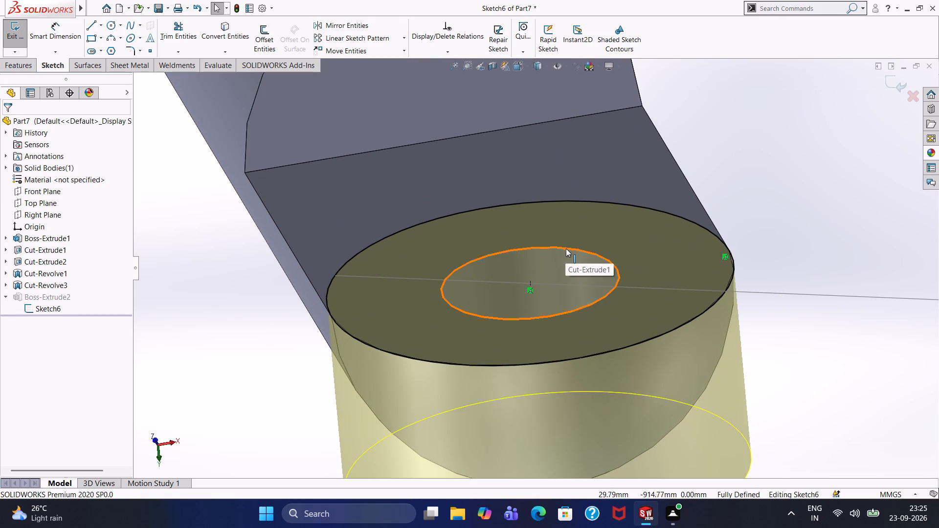
{"action": "left_click", "coordinate": [219, 34]}
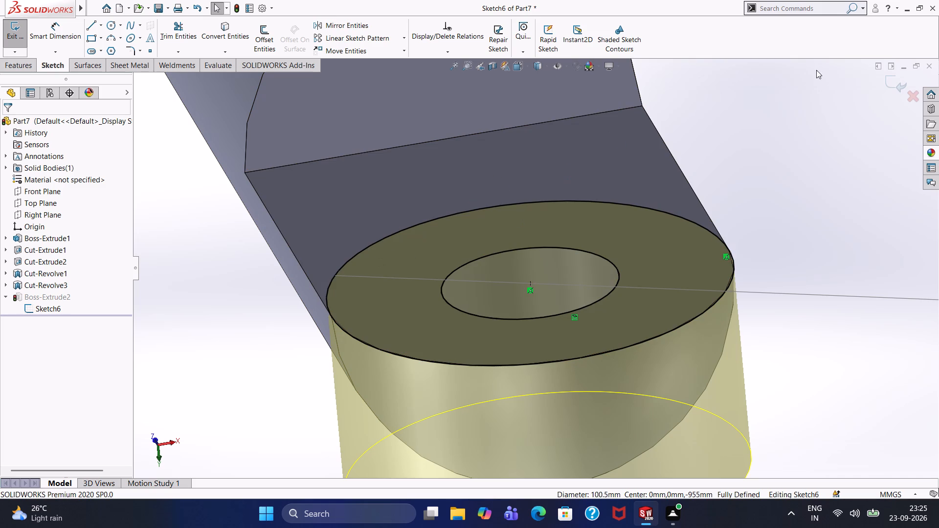
{"action": "left_click", "coordinate": [893, 82]}
Fillet the outer circular edge of the cylinder's plain end with a 10 mm radius.
{"action": "middle_click_drag", "start_coordinate": [793, 148], "coordinate": [805, 200]}
{"action": "scroll", "coordinate": [792, 201], "scroll_direction": "up", "scroll_amount": 5}
{"action": "scroll", "coordinate": [708, 201], "scroll_direction": "up", "scroll_amount": 2}
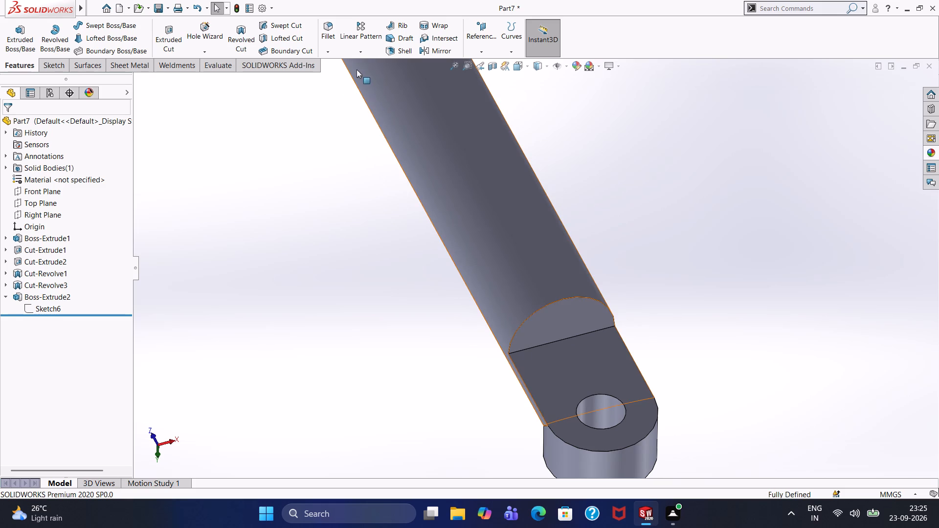
{"action": "left_click", "coordinate": [324, 31]}
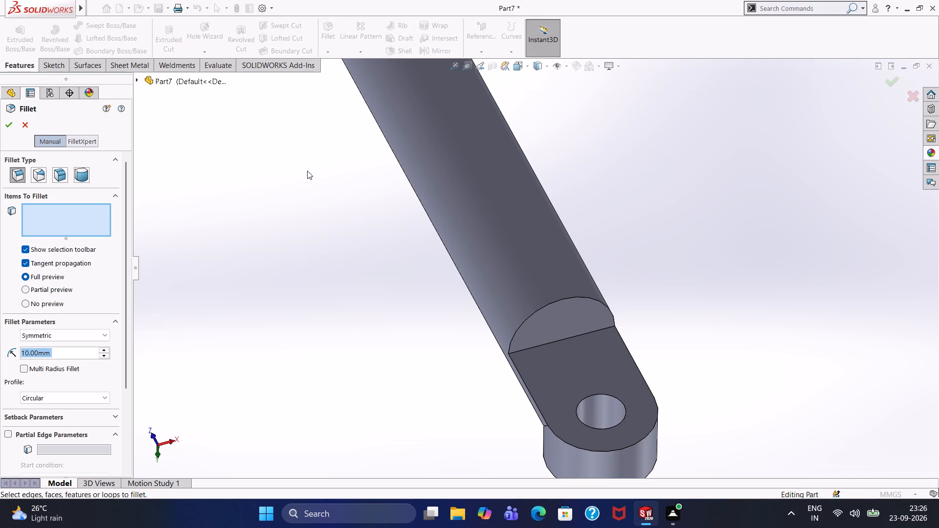
{"action": "scroll", "coordinate": [313, 202], "scroll_direction": "up", "scroll_amount": 2}
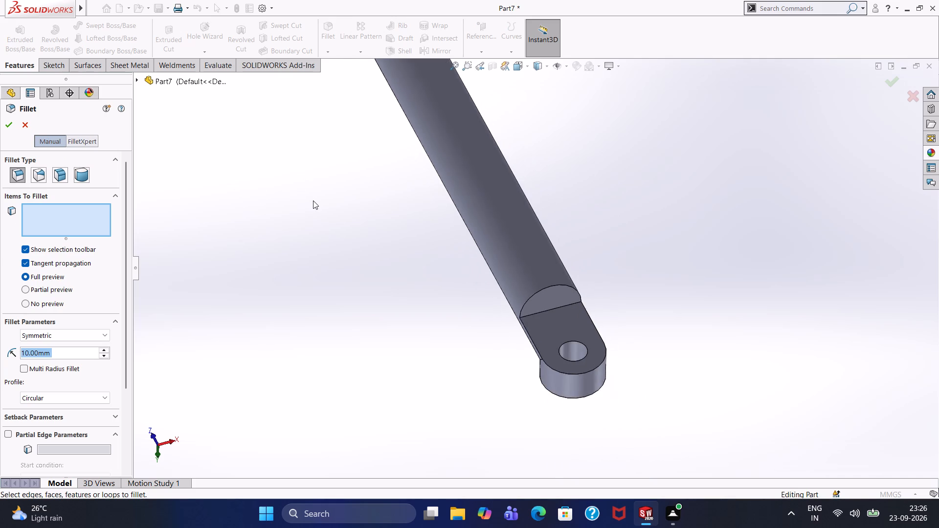
{"action": "scroll", "coordinate": [313, 200], "scroll_direction": "up", "scroll_amount": 2}
{"action": "middle_click_drag", "start_coordinate": [336, 161], "coordinate": [405, 224]}
{"action": "middle_click_drag", "start_coordinate": [323, 147], "coordinate": [353, 191]}
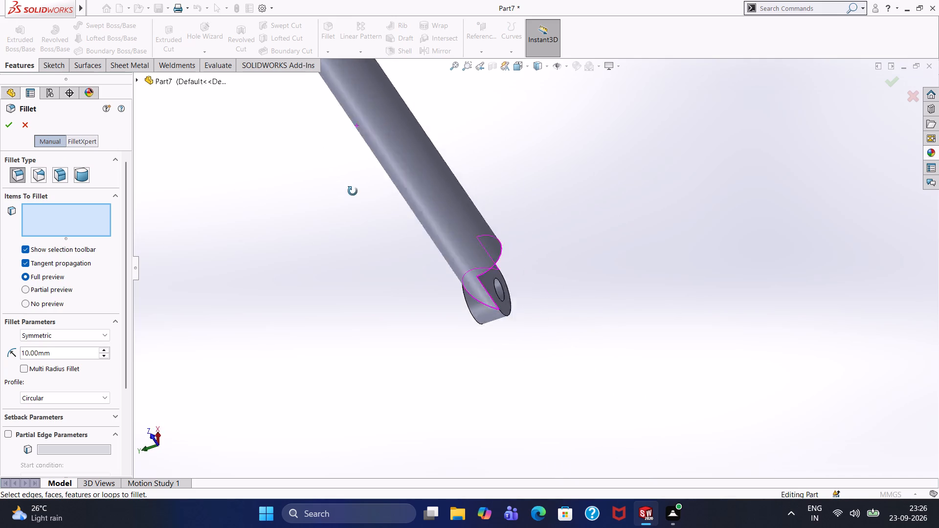
{"action": "middle_click_drag", "start_coordinate": [353, 191], "coordinate": [390, 228]}
{"action": "scroll", "coordinate": [416, 156], "scroll_direction": "down", "scroll_amount": 1}
{"action": "scroll", "coordinate": [416, 156], "scroll_direction": "up", "scroll_amount": 1}
{"action": "scroll", "coordinate": [417, 152], "scroll_direction": "down", "scroll_amount": 1}
{"action": "scroll", "coordinate": [417, 148], "scroll_direction": "up", "scroll_amount": 1}
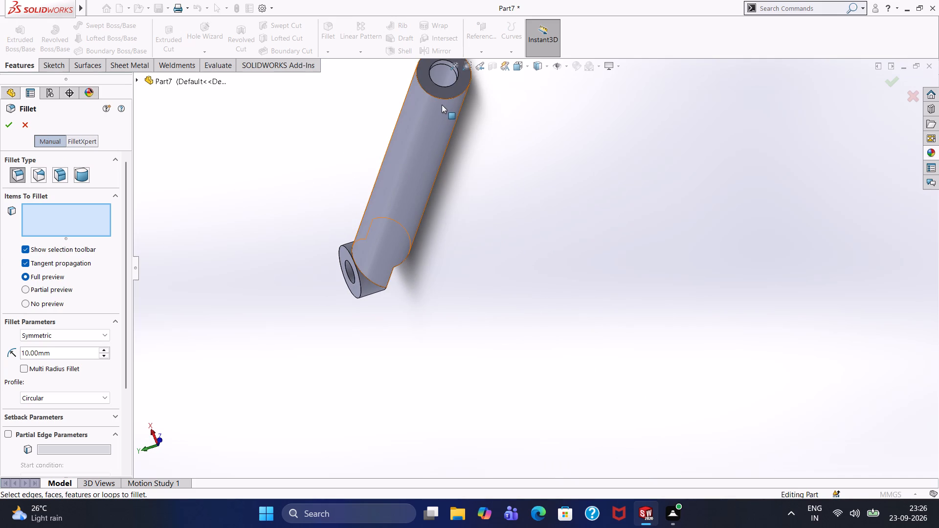
{"action": "left_click", "coordinate": [445, 98]}
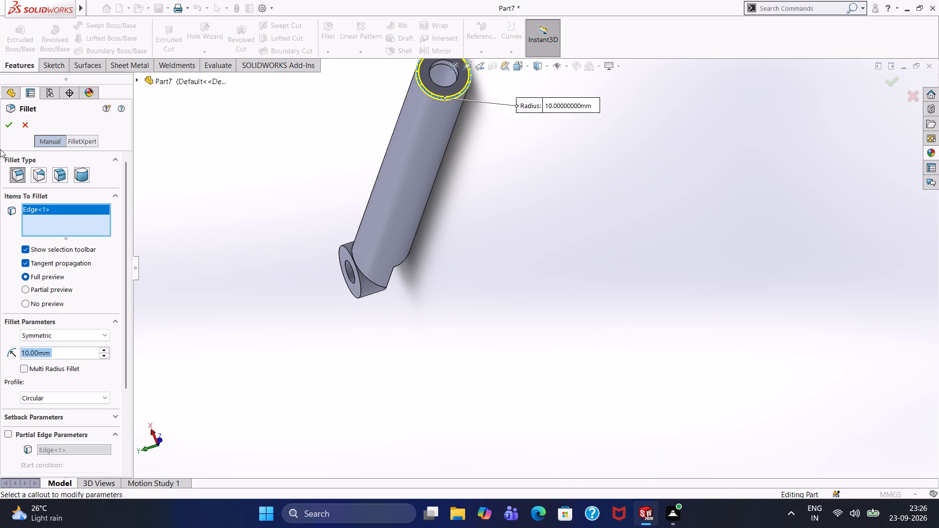
{"action": "left_click", "coordinate": [10, 123]}
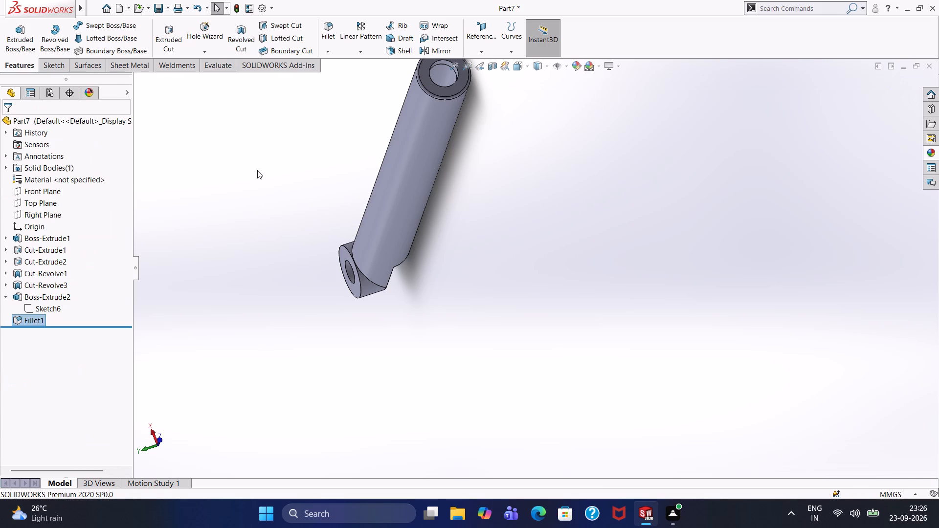
Apply the polished steel appearance to the selected fillet.
{"action": "key", "text": "ctrl+7"}
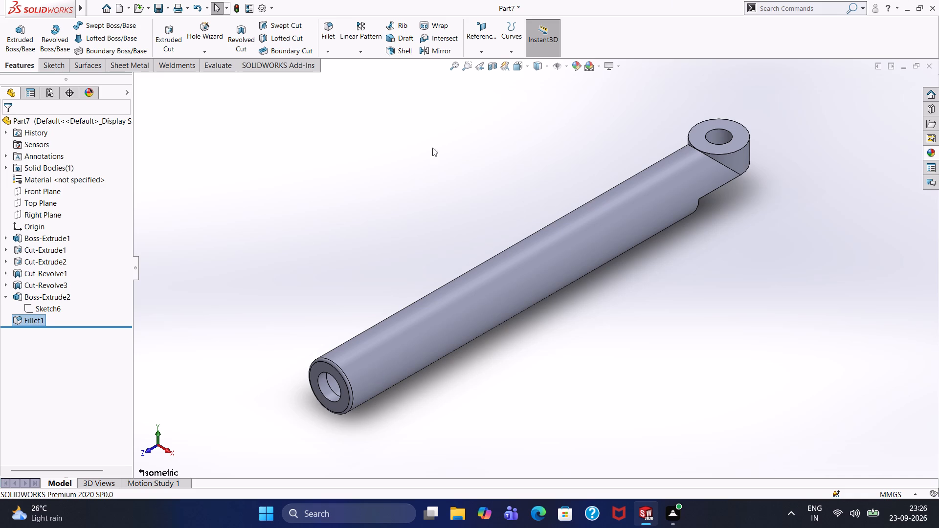
{"action": "left_click", "coordinate": [580, 64]}
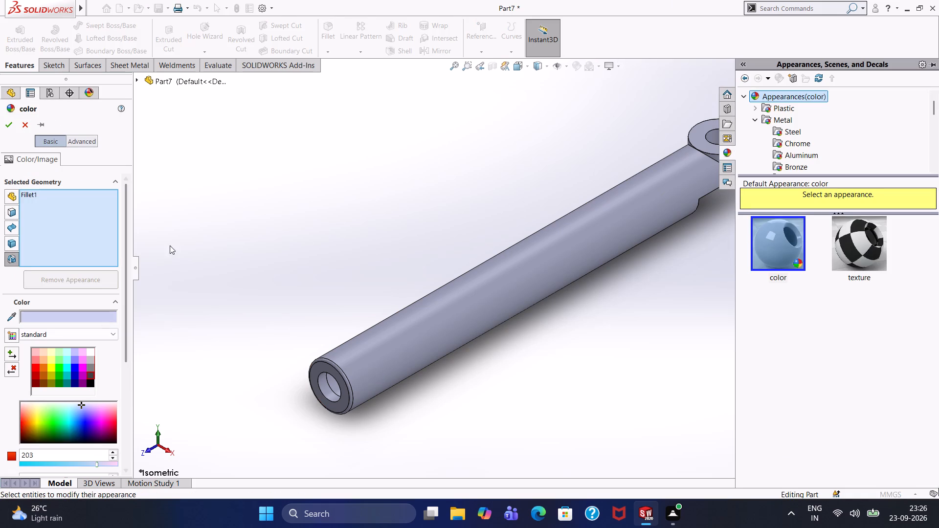
{"action": "left_click", "coordinate": [783, 132]}
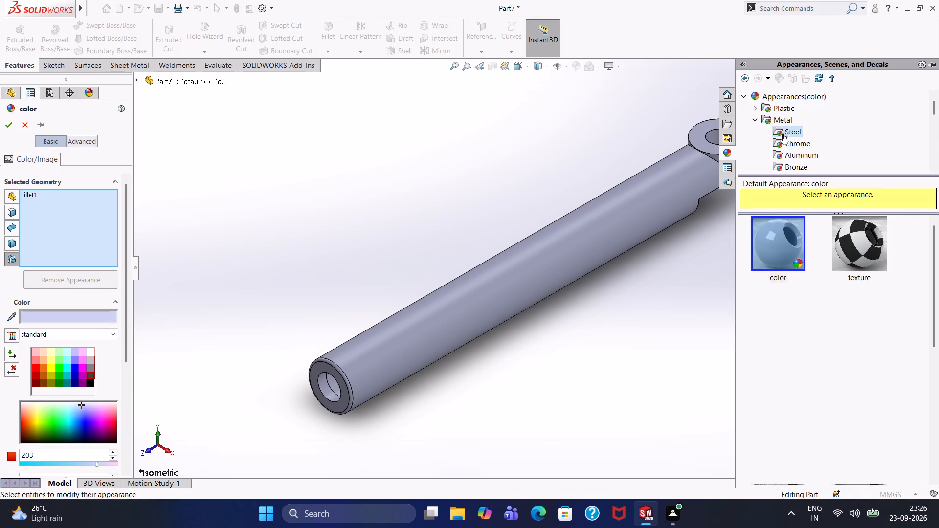
{"action": "left_click_drag", "start_coordinate": [781, 254], "coordinate": [616, 243]}
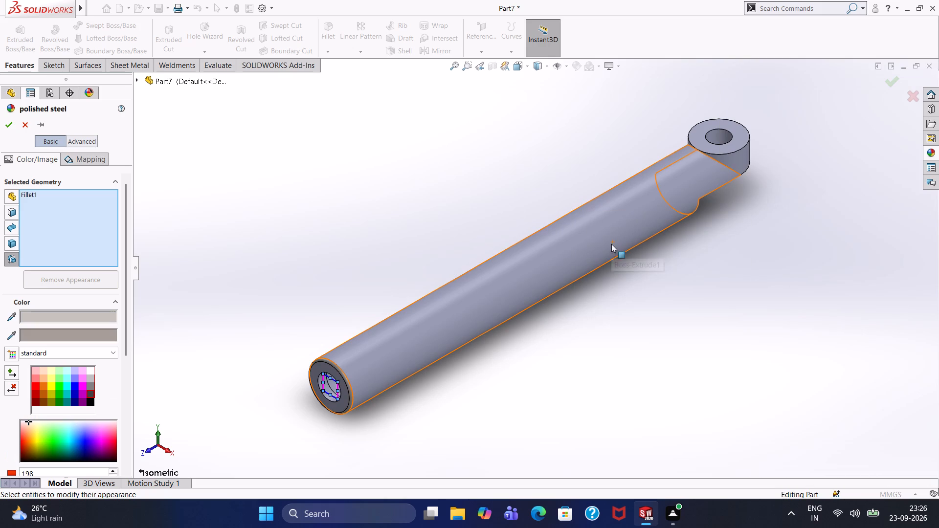
{"action": "left_click", "coordinate": [11, 120]}
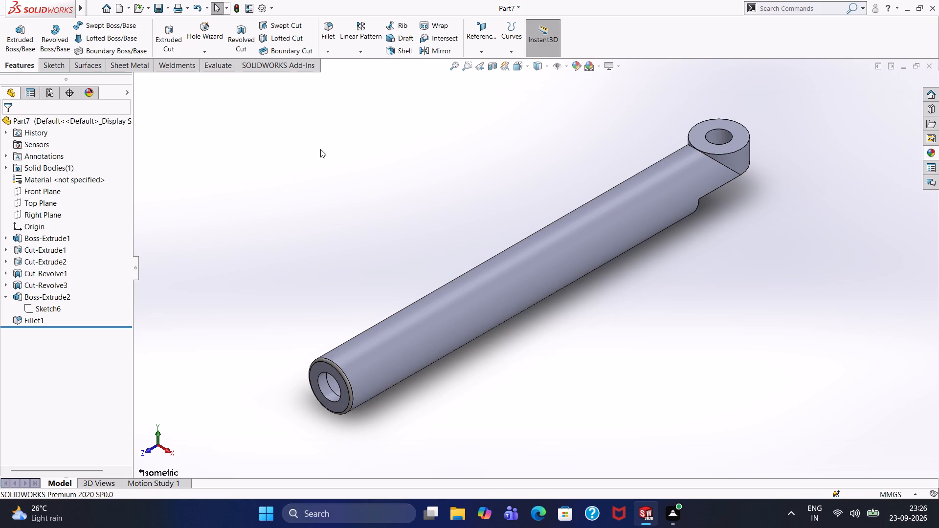
Save the part on the Desktop as Hydraulic Cylinder Barrel 3.
{"action": "key", "text": "ctrl+s"}
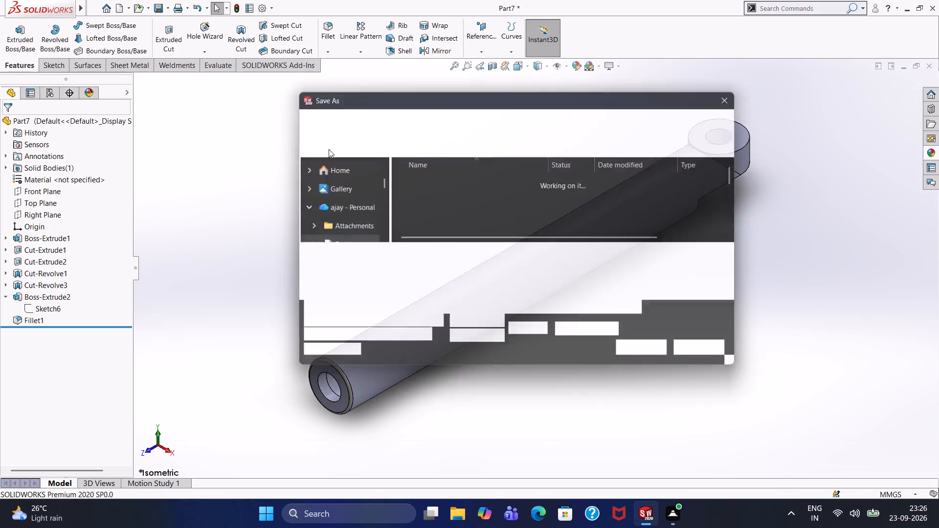
{"action": "left_click_drag", "start_coordinate": [384, 253], "coordinate": [361, 253]}
{"action": "key", "text": "BackSpace"}
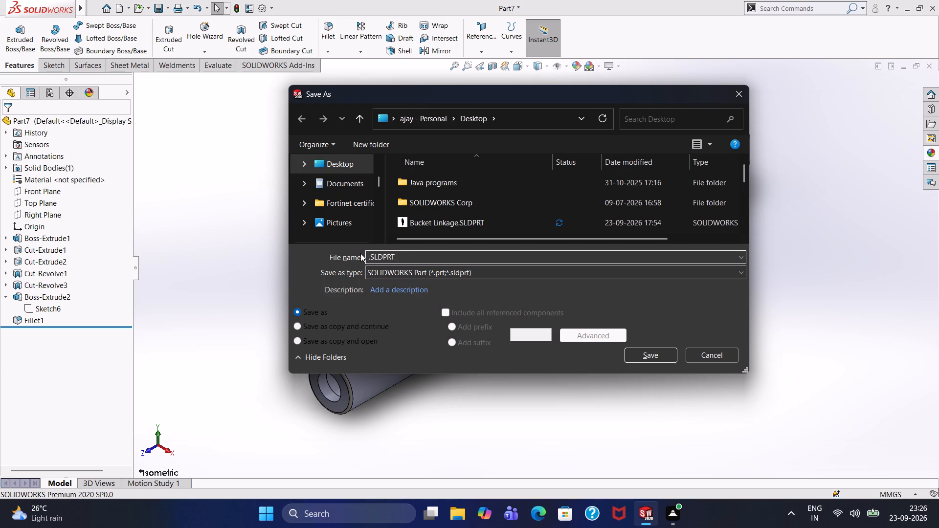
{"action": "key", "text": "ctrl+v"}
{"action": "key", "text": "space"}
{"action": "type", "text": "3"}
{"action": "left_click", "coordinate": [649, 359]}
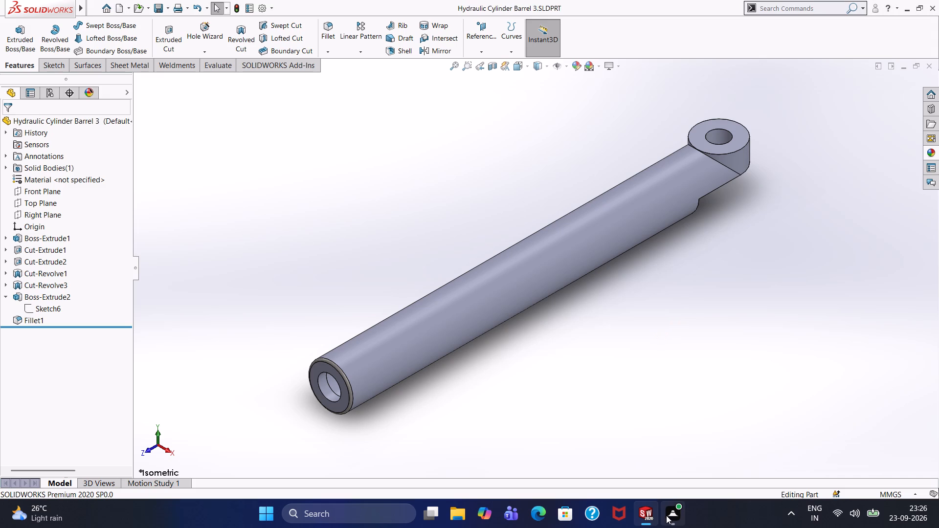